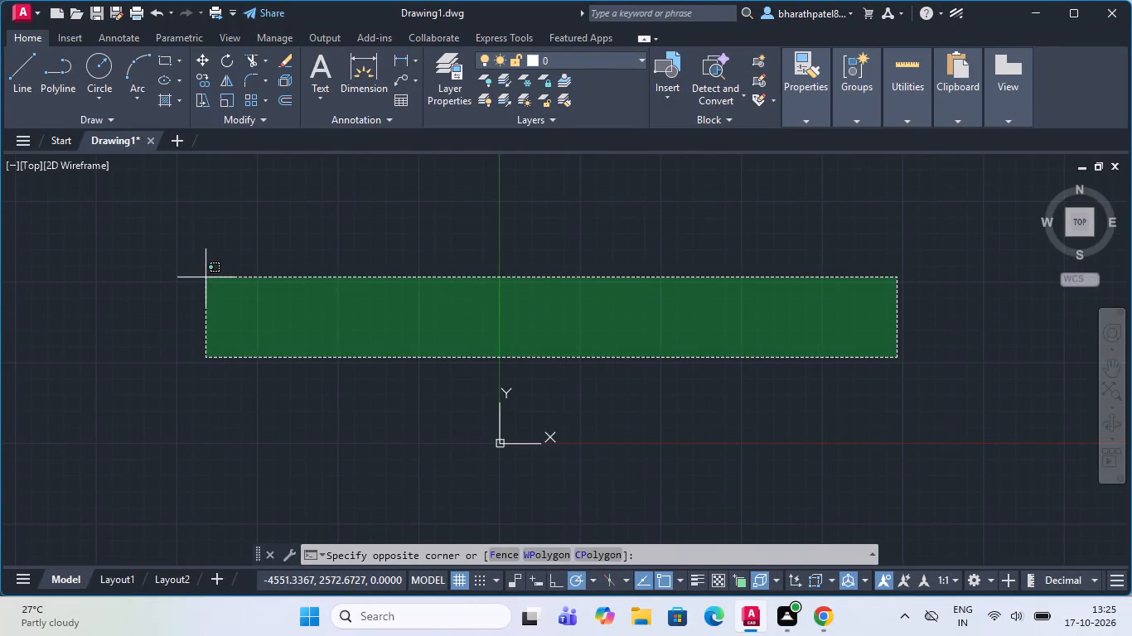
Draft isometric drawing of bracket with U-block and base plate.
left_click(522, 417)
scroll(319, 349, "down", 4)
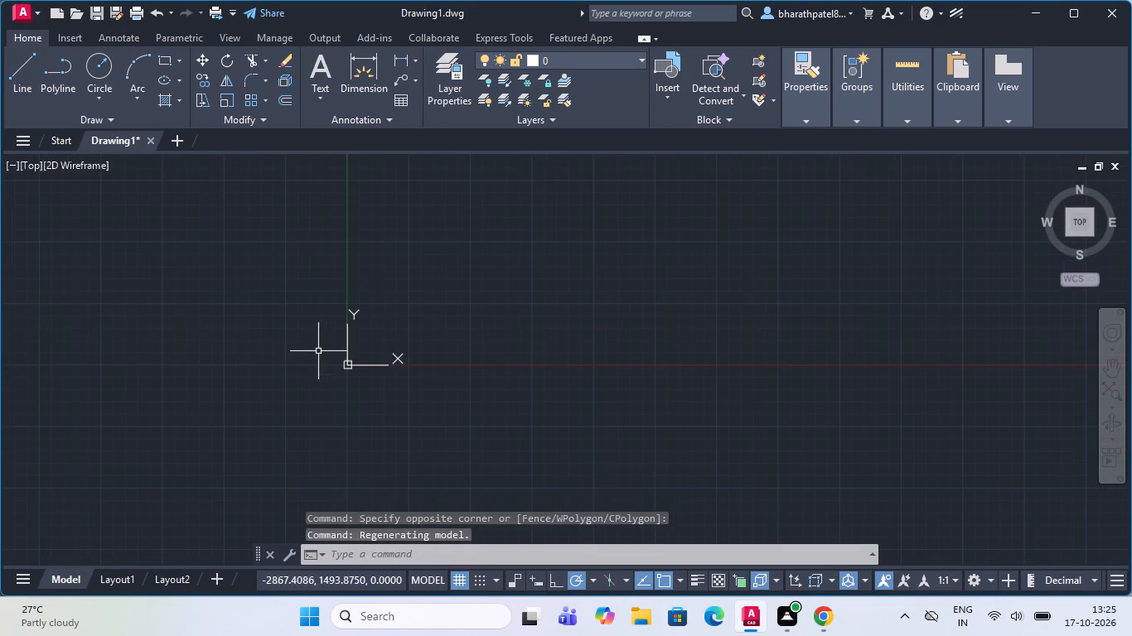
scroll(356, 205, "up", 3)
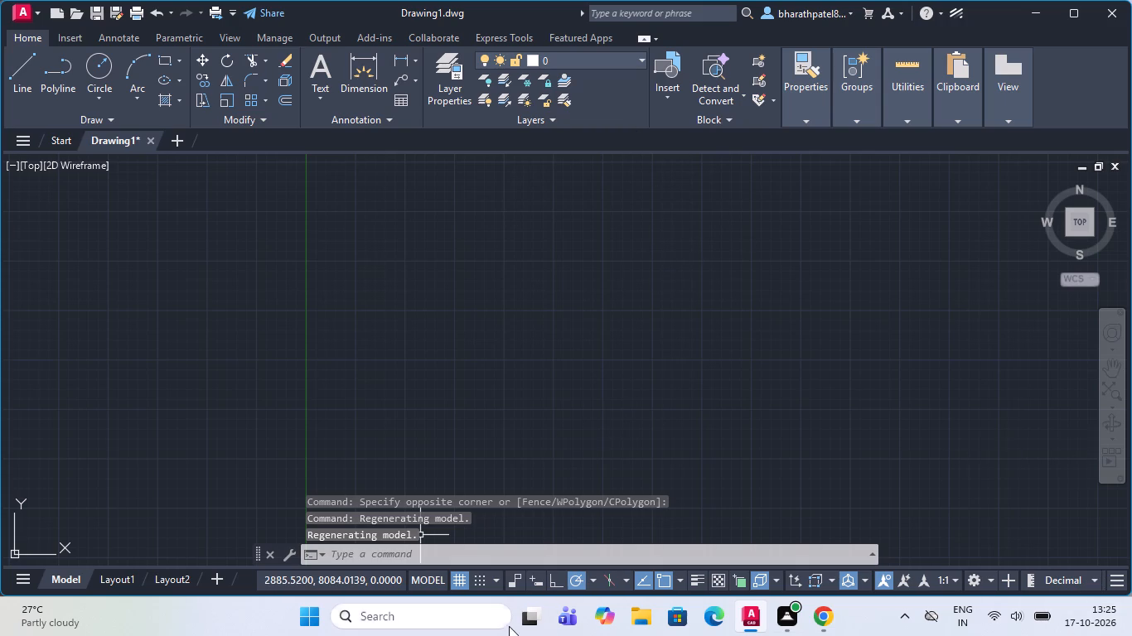
Turn on command logging with the LOGFILEON command.
left_click(513, 554)
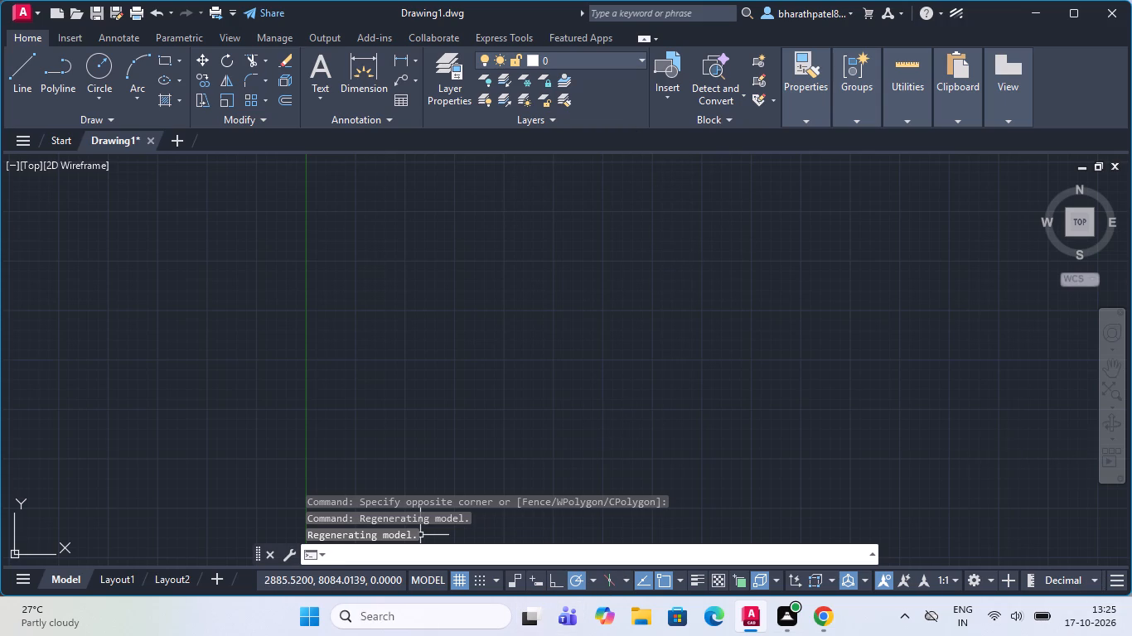
type("lo")
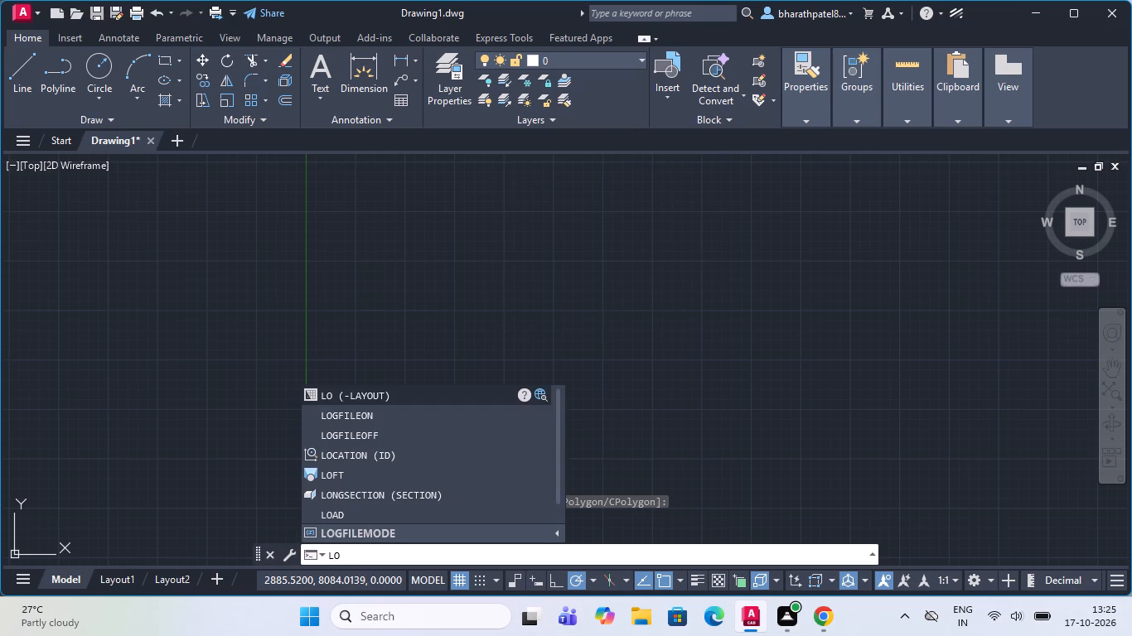
key("Down")
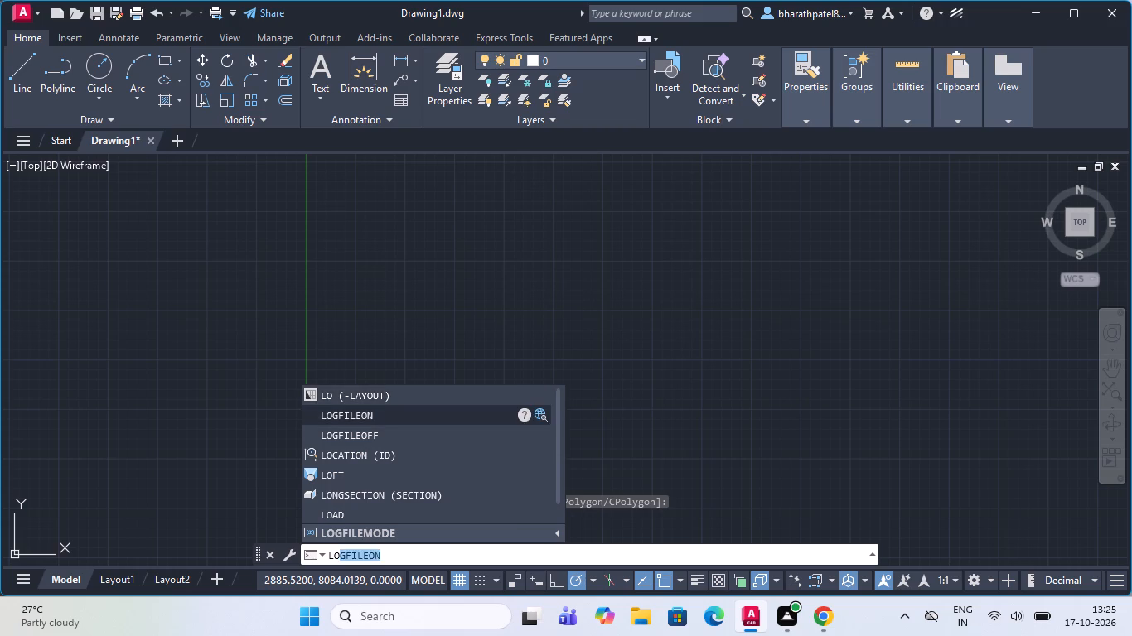
key("Return")
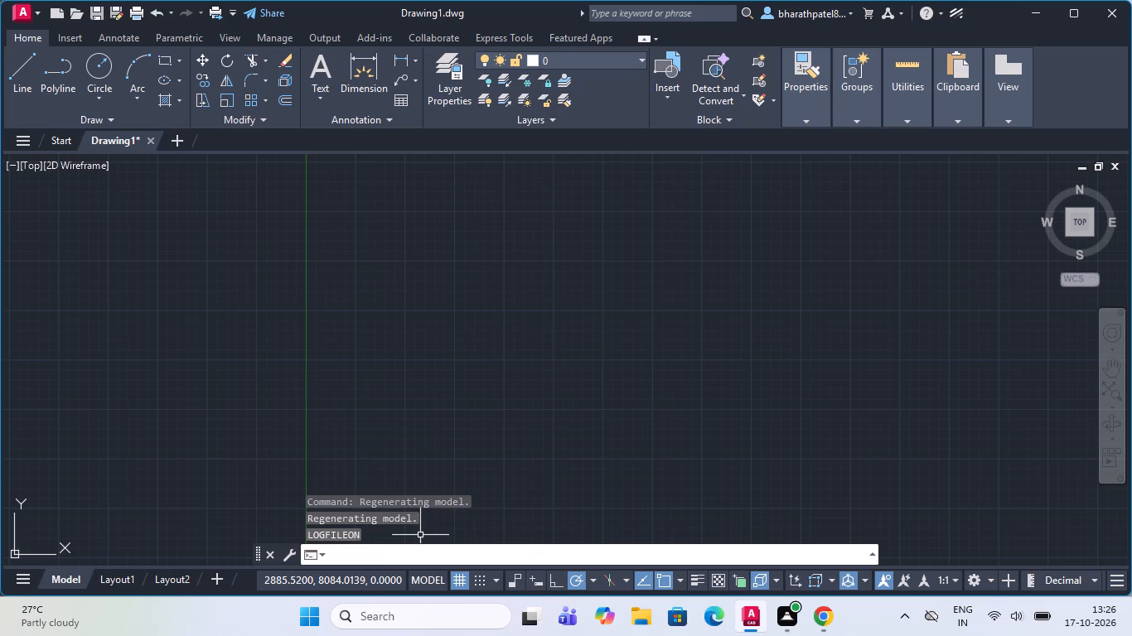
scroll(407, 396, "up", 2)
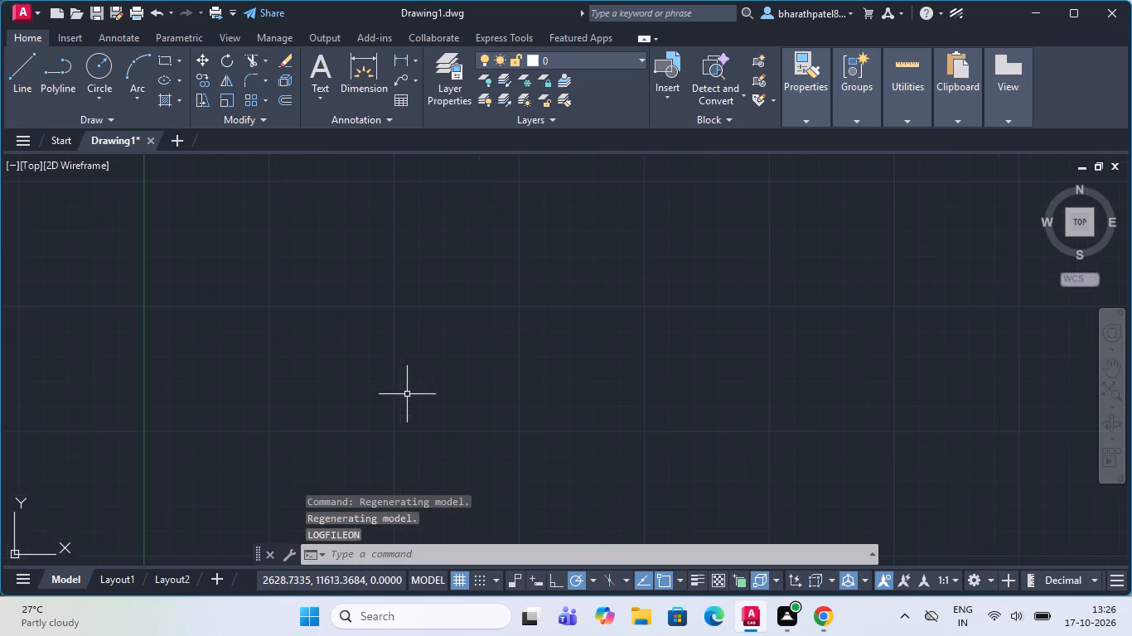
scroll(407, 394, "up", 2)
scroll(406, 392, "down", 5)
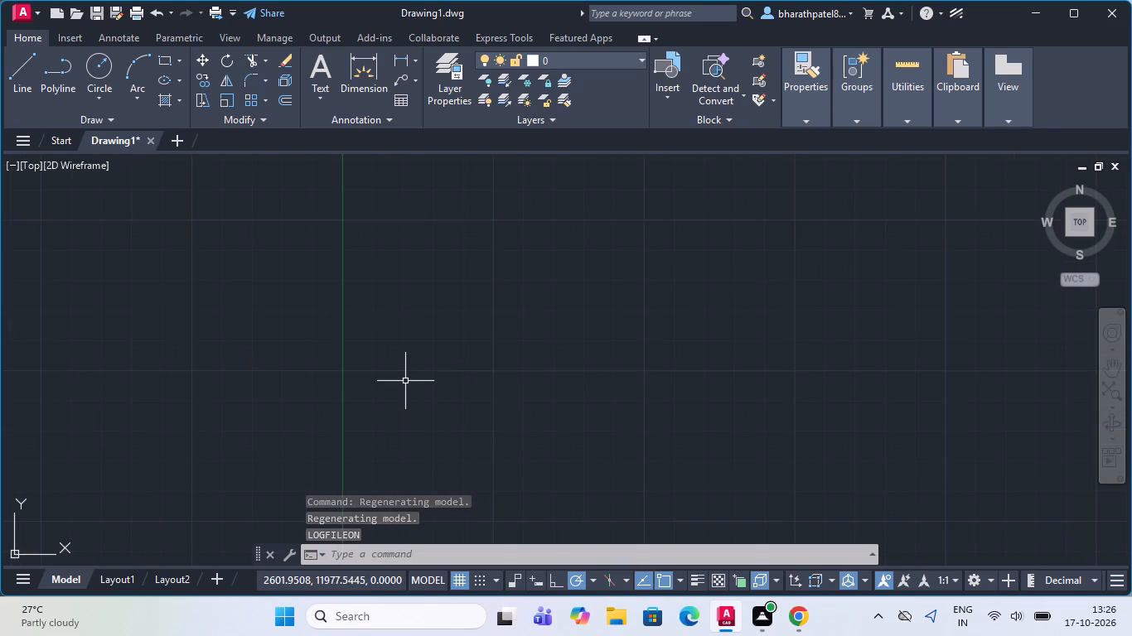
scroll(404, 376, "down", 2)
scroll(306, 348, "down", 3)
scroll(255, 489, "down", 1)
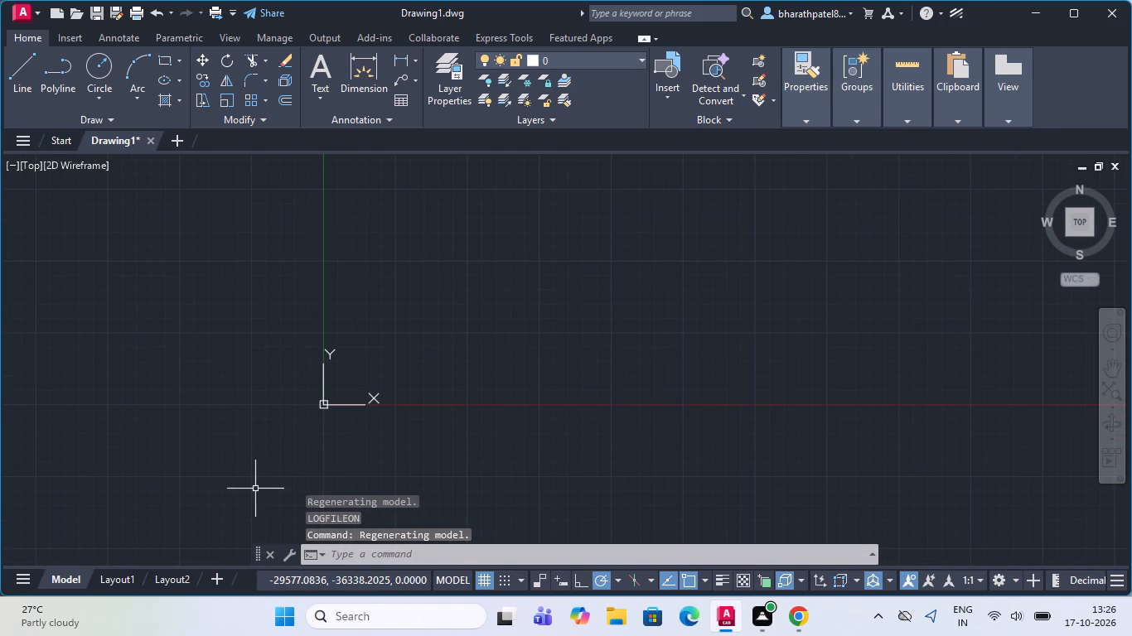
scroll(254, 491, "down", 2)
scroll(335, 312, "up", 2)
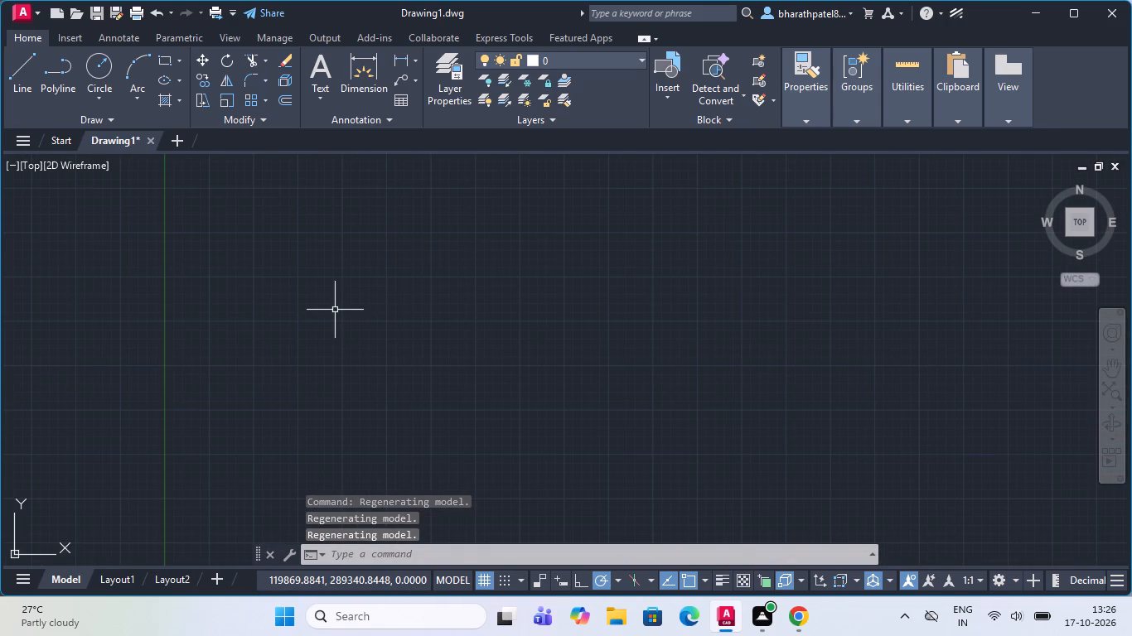
Run the LOGFILEON command again.
left_click(405, 556)
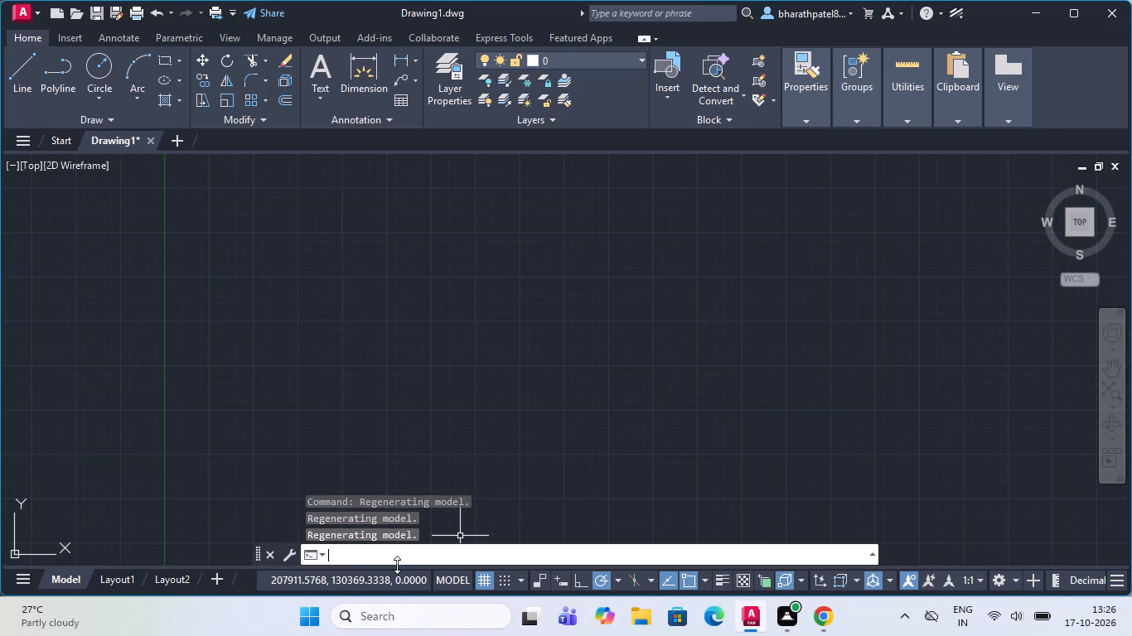
type("lo")
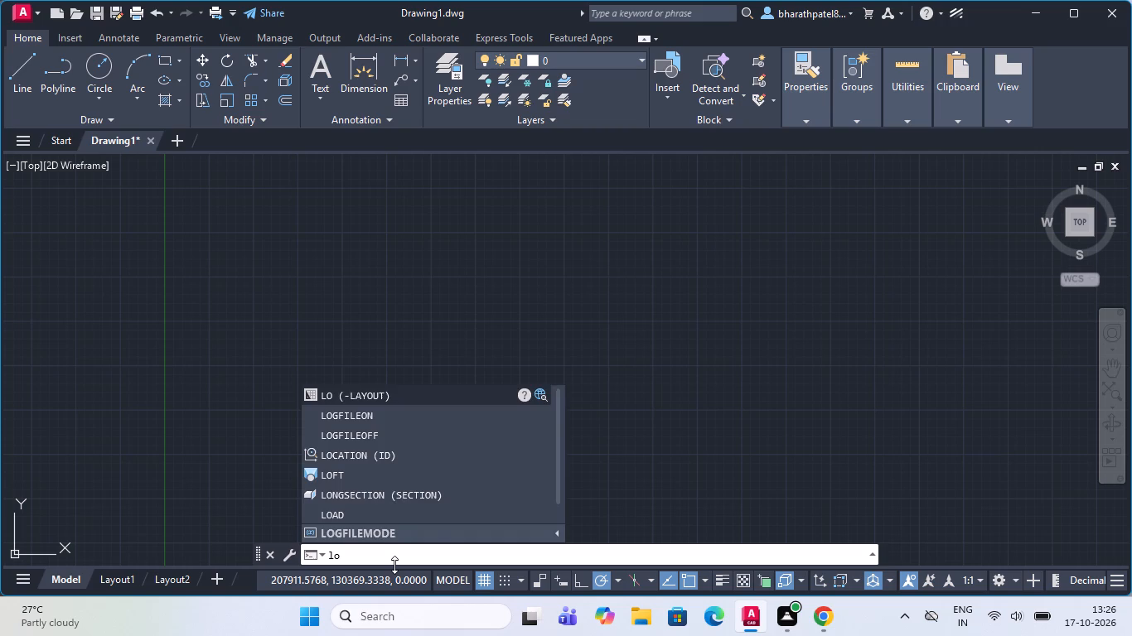
left_click(445, 410)
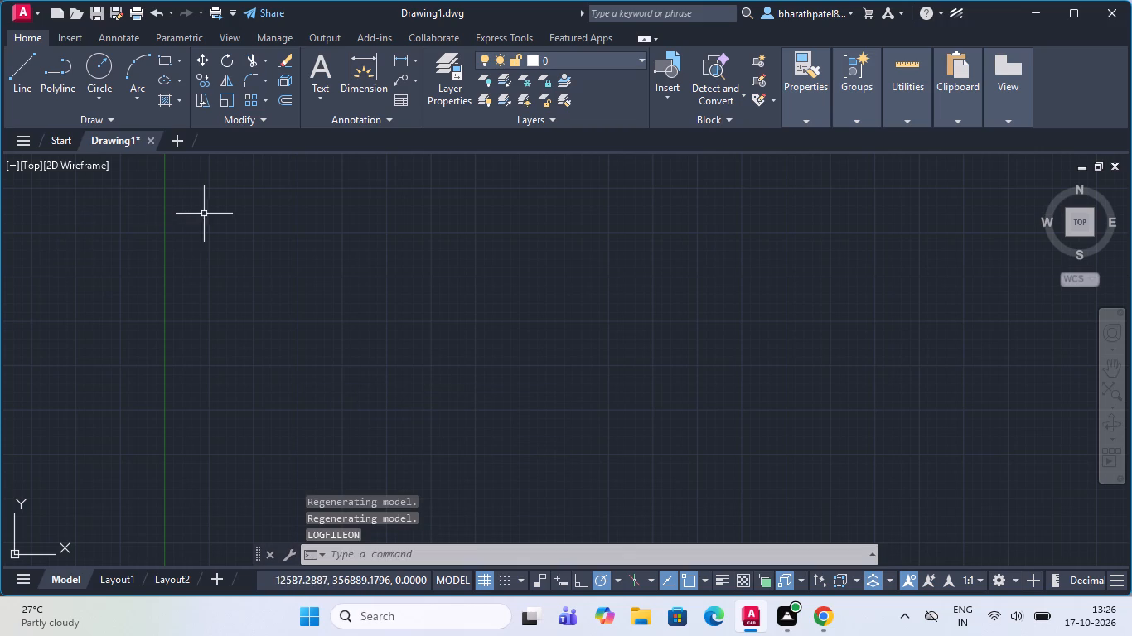
Turn on isometric drafting and set the active isoplane to Top.
scroll(34, 465, "down", 2)
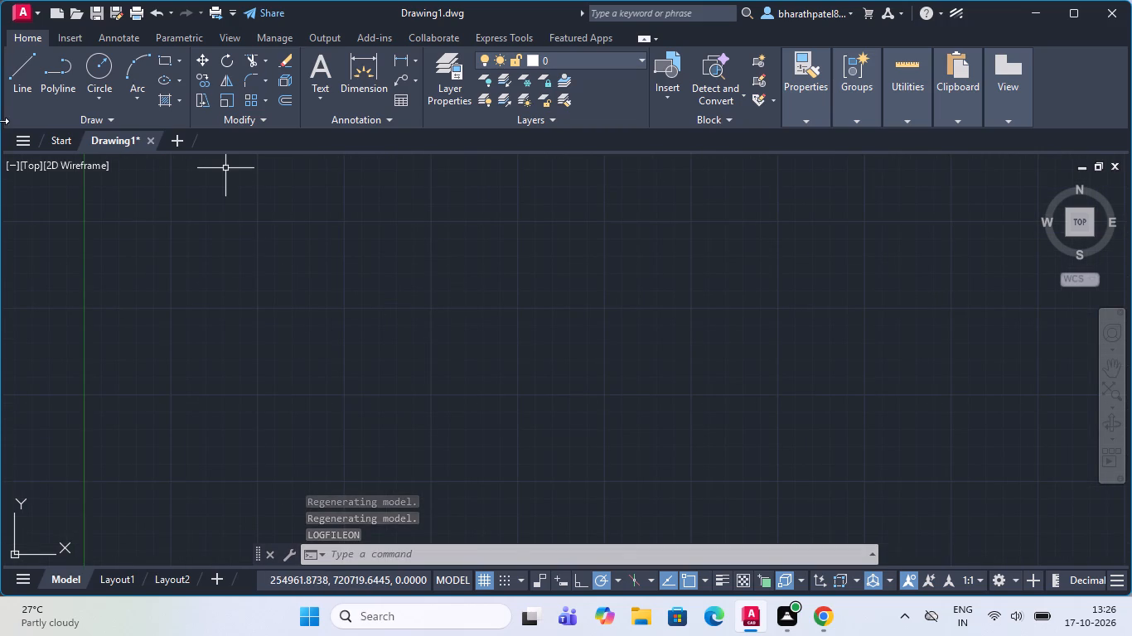
left_click(635, 583)
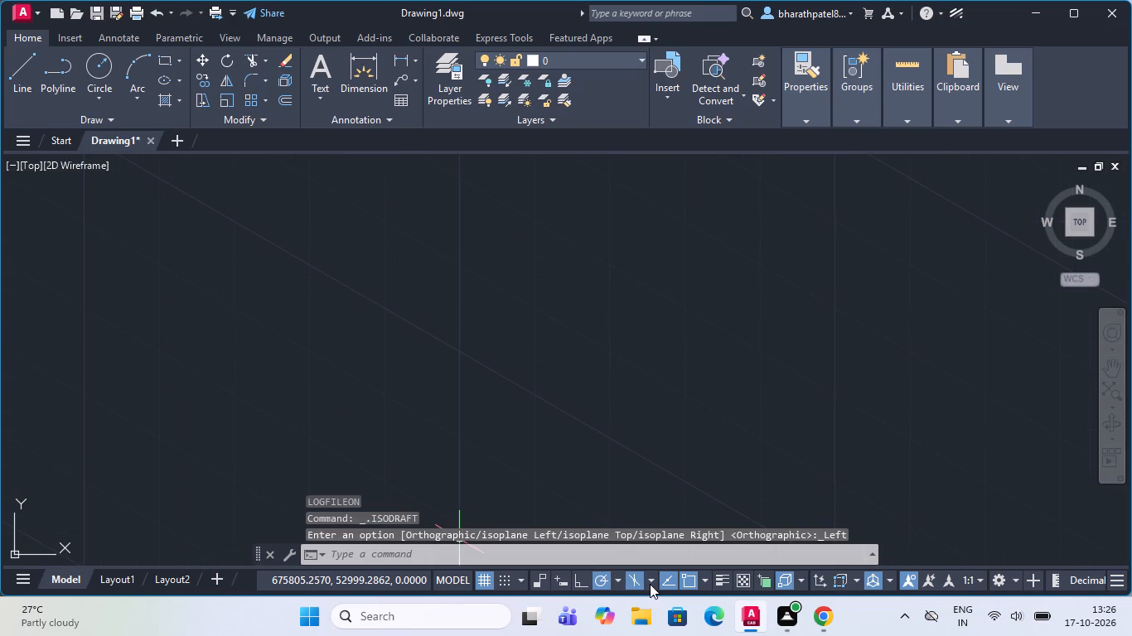
left_click(651, 583)
left_click(636, 525)
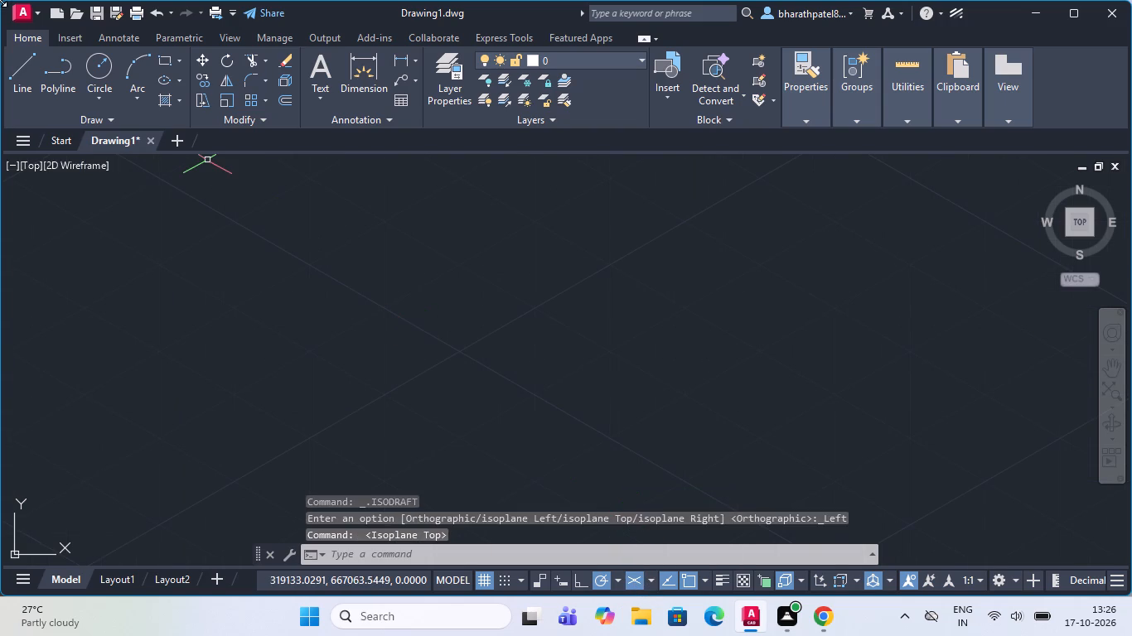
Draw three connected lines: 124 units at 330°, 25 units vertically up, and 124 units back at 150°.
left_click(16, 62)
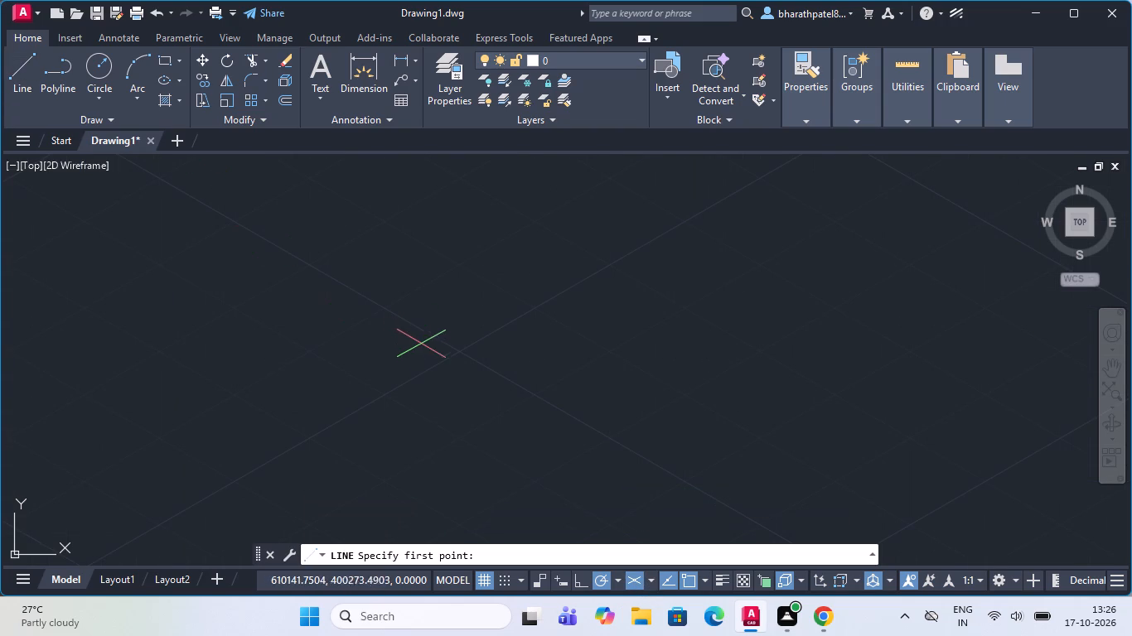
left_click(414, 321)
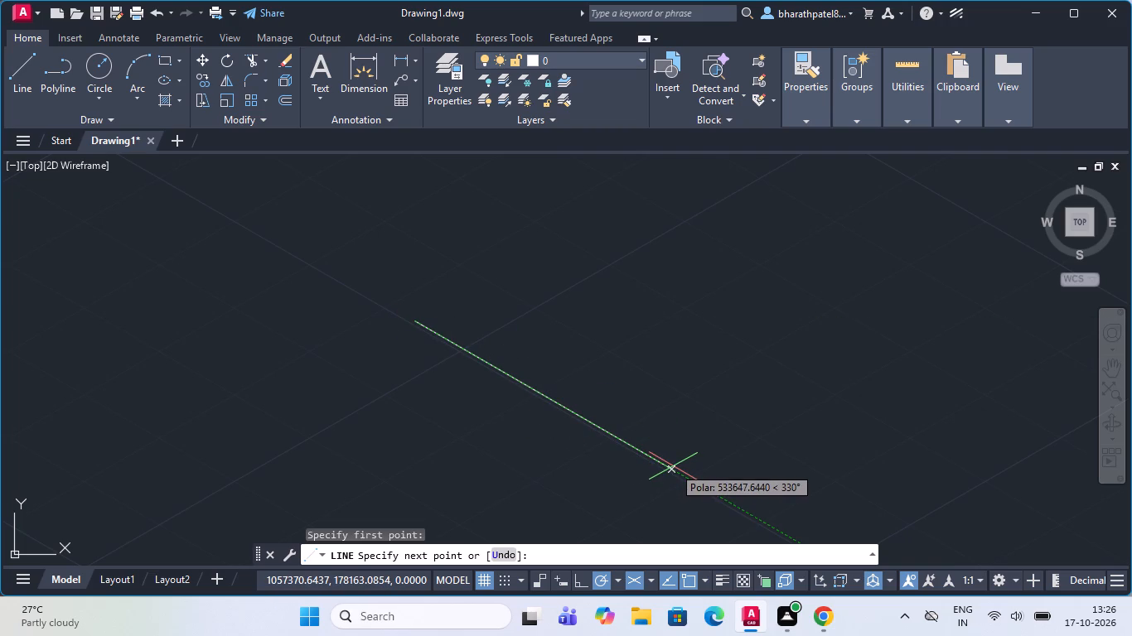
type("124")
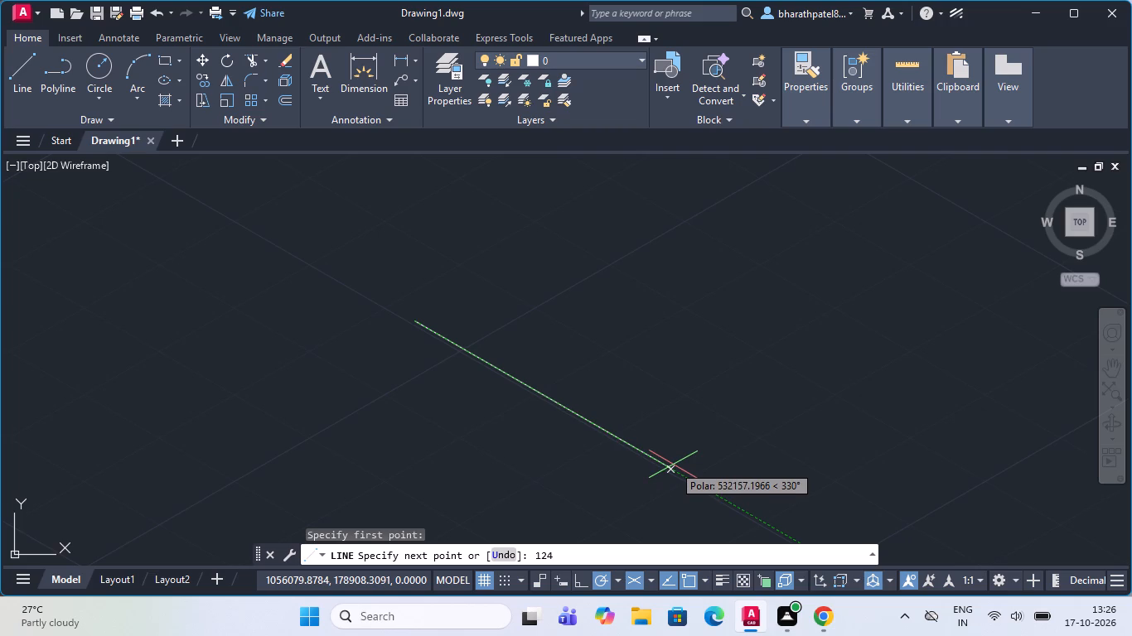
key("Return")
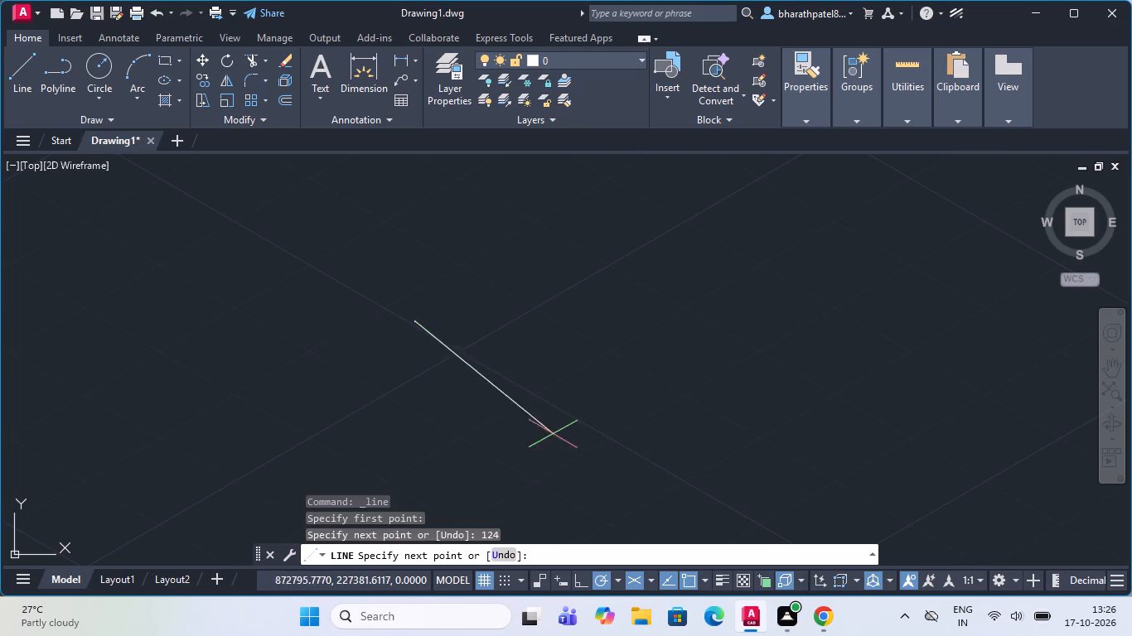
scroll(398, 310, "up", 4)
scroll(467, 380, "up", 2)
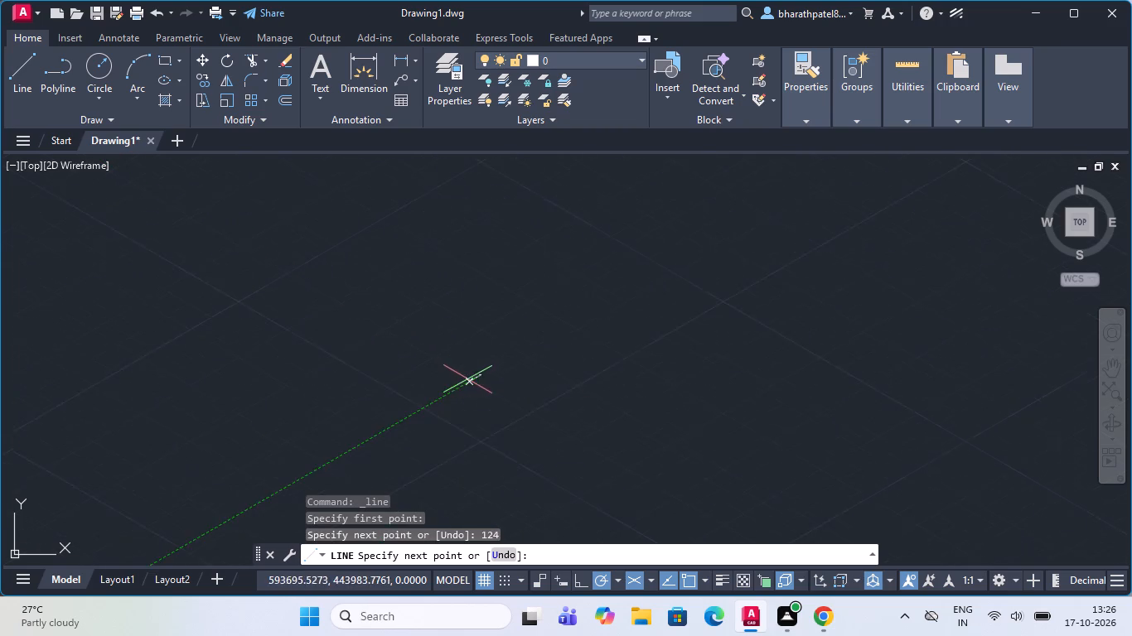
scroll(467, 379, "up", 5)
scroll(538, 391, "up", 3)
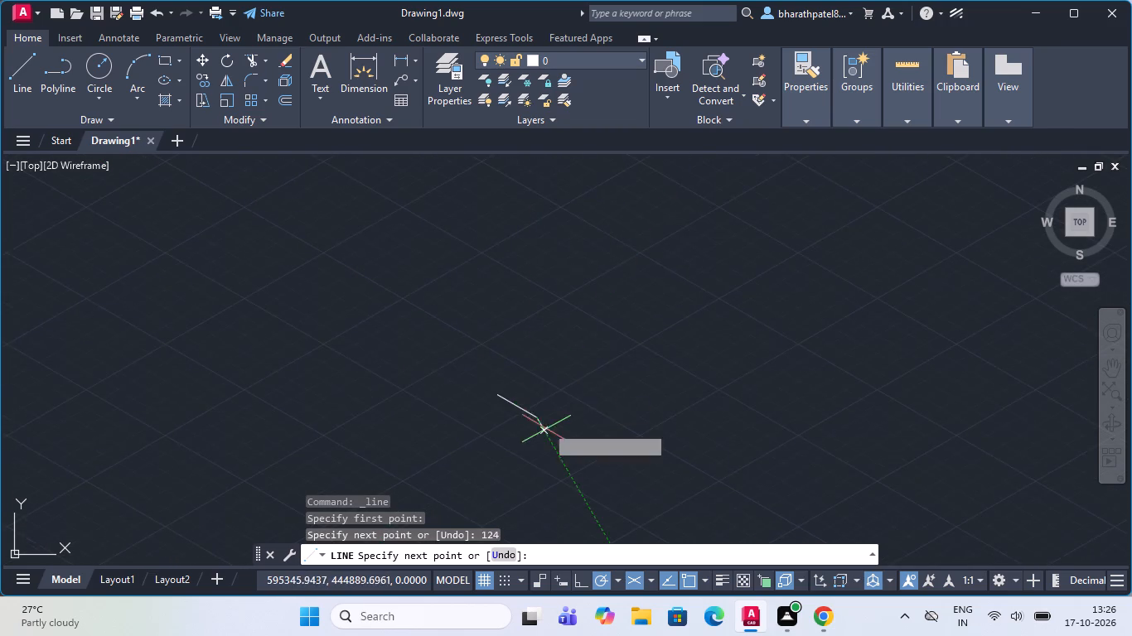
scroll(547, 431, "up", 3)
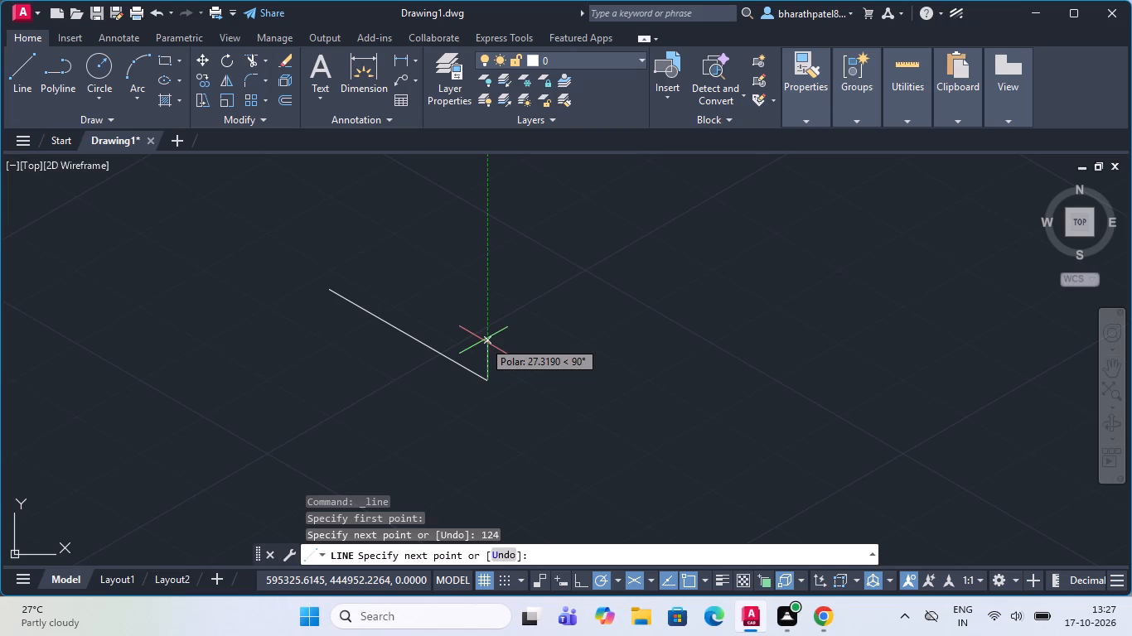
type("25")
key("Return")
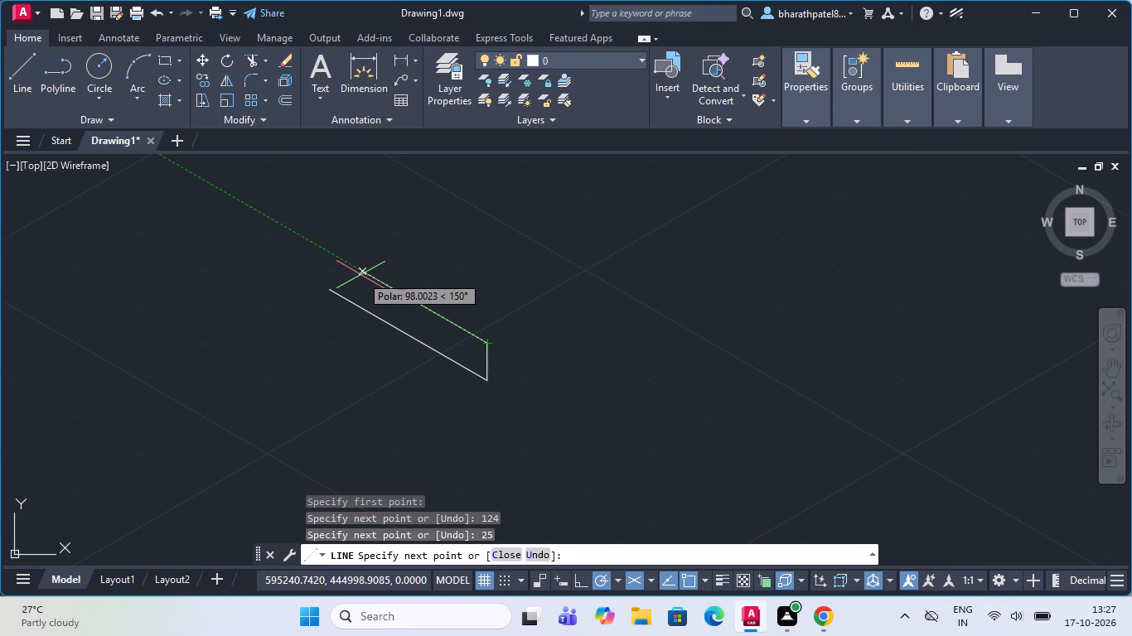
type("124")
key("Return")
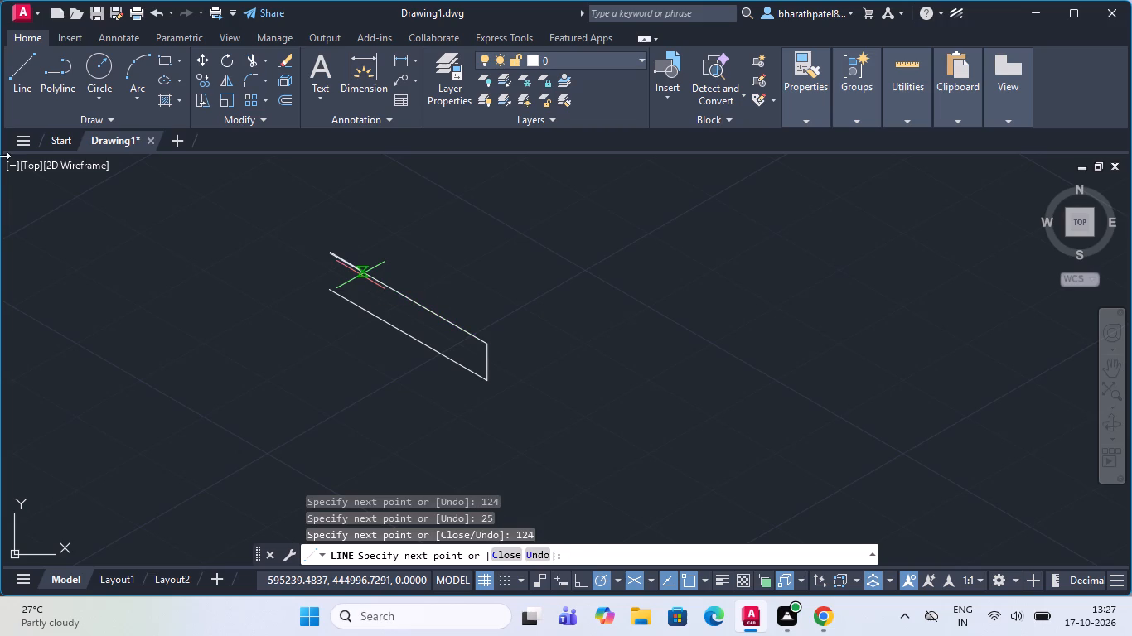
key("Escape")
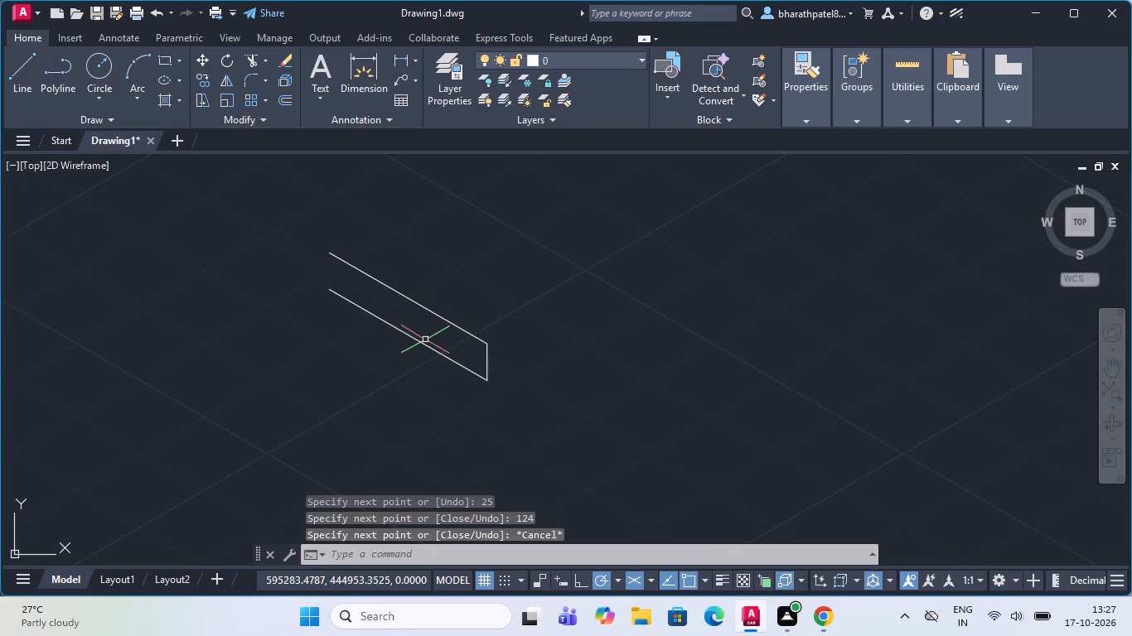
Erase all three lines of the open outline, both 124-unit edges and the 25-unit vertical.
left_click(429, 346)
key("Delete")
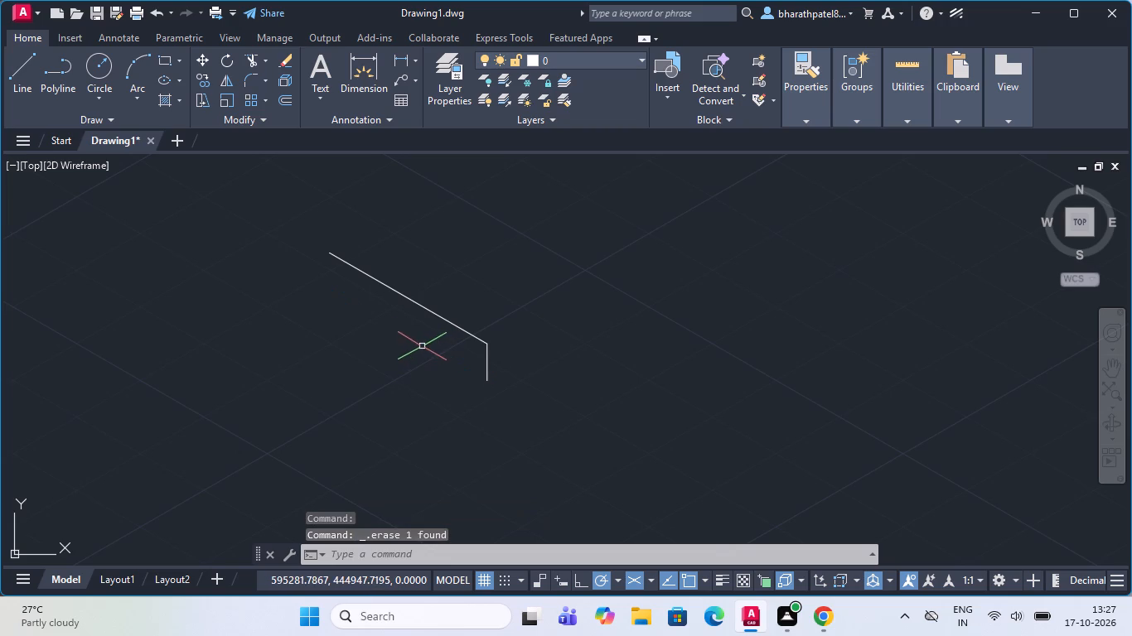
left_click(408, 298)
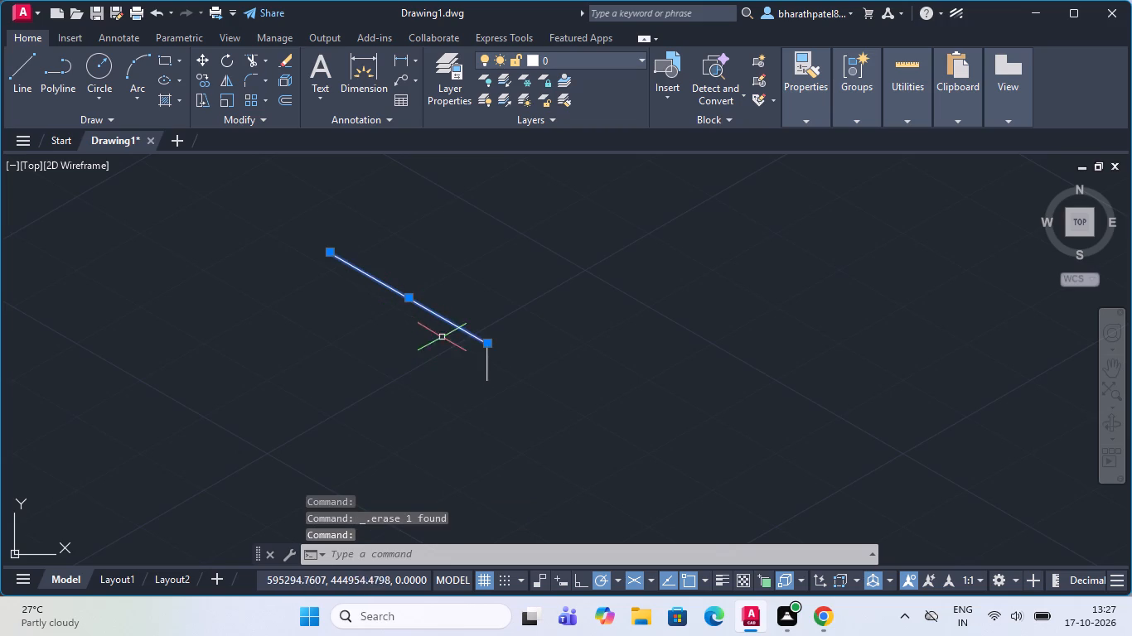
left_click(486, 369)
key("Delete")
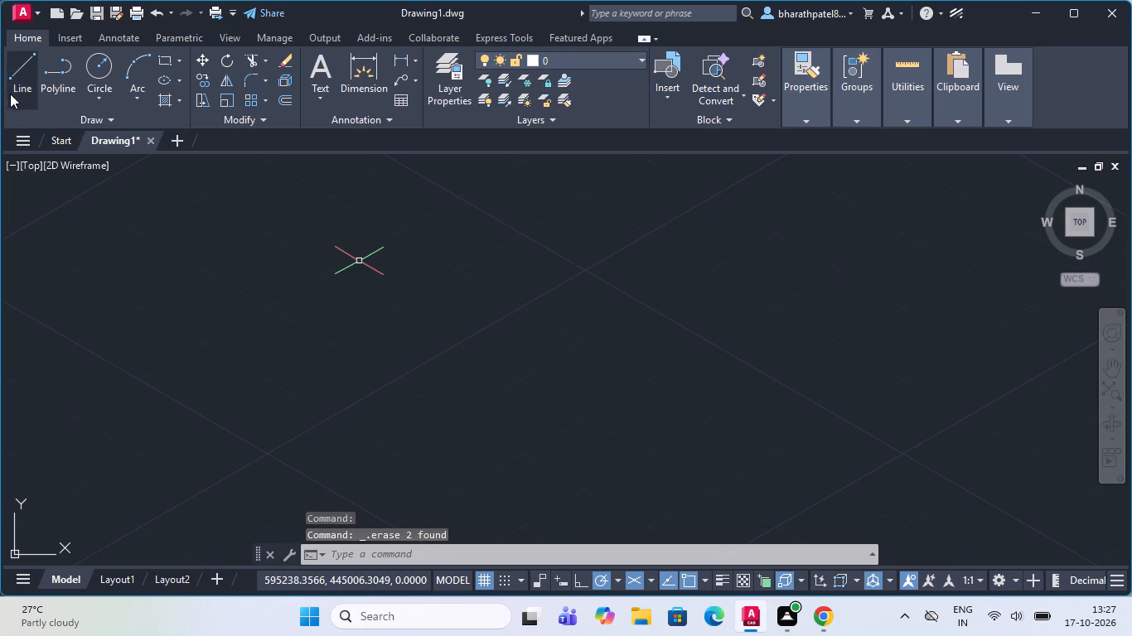
Draw a closed side face with connected lines: 124 units at 330°, 25 up at 90°, 124 at 150°, and 25 down at 270°.
left_click(9, 70)
left_click(254, 344)
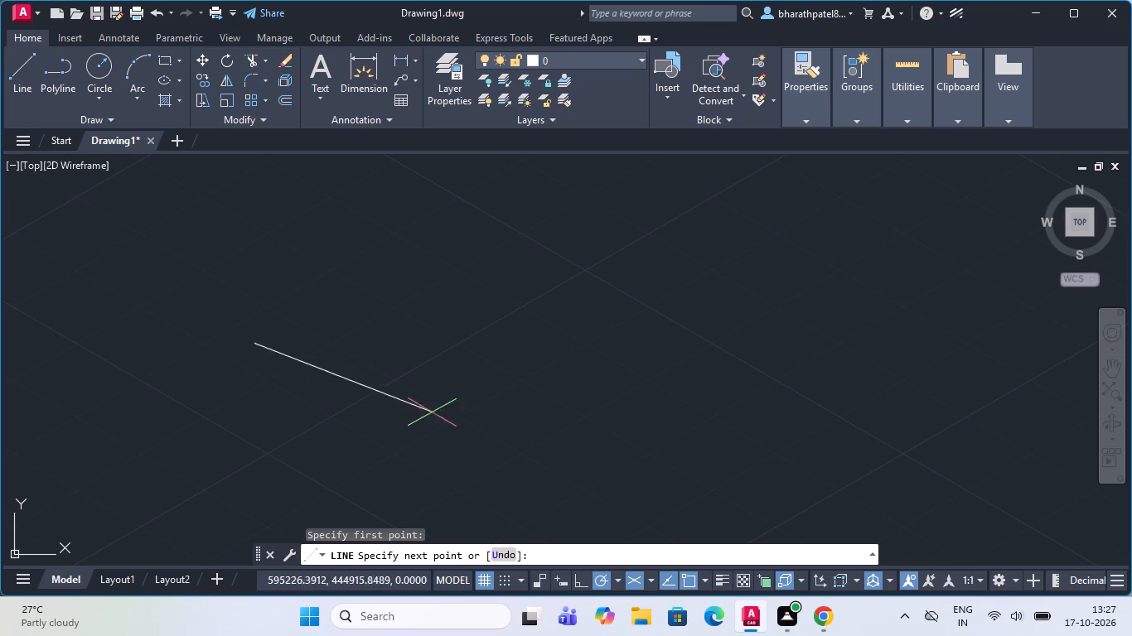
scroll(341, 342, "down", 1)
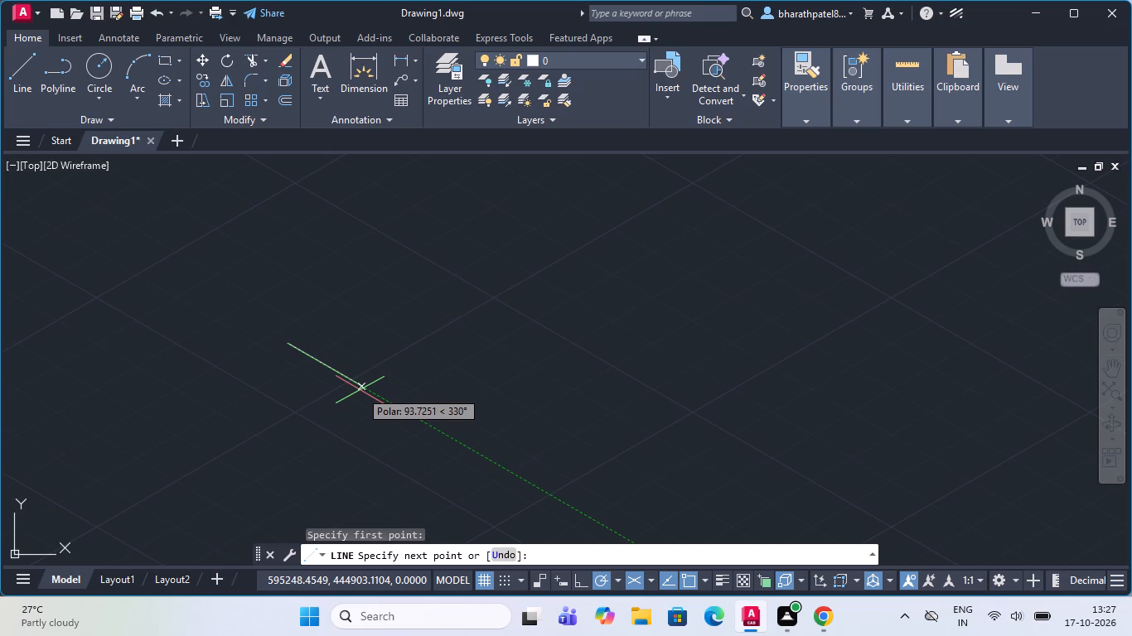
type("124")
key("Return")
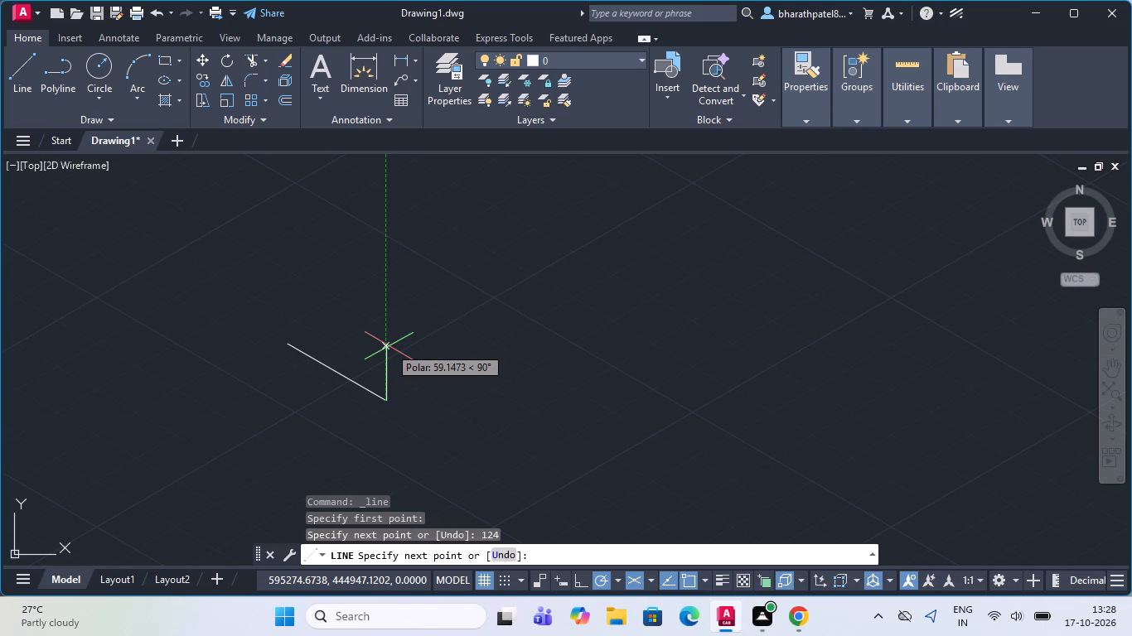
key("2")
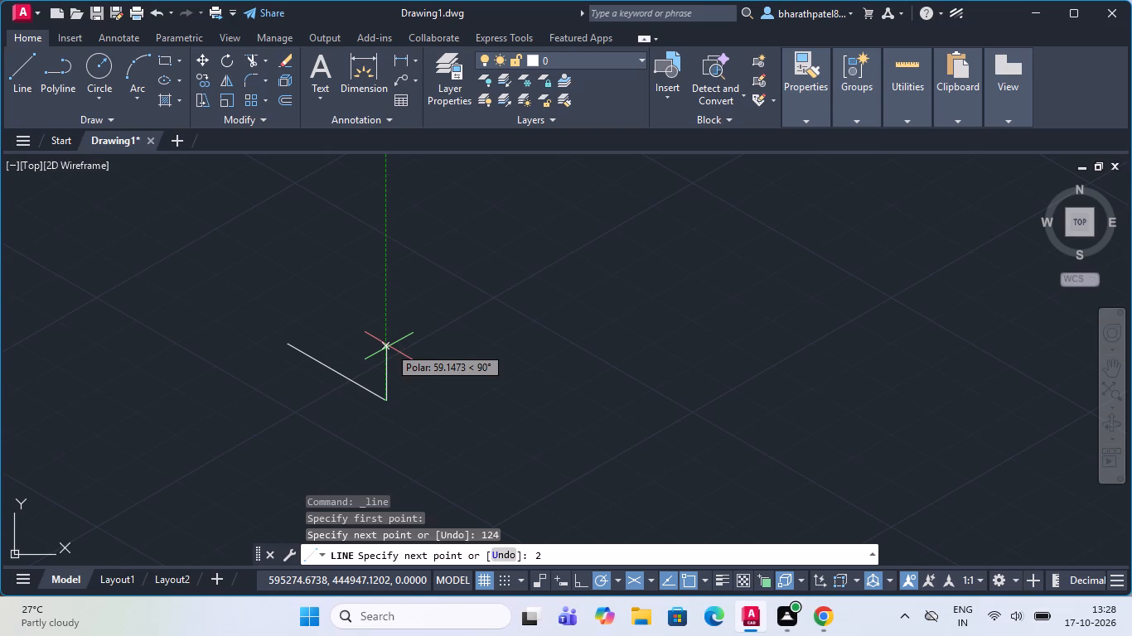
key("5")
key("Return")
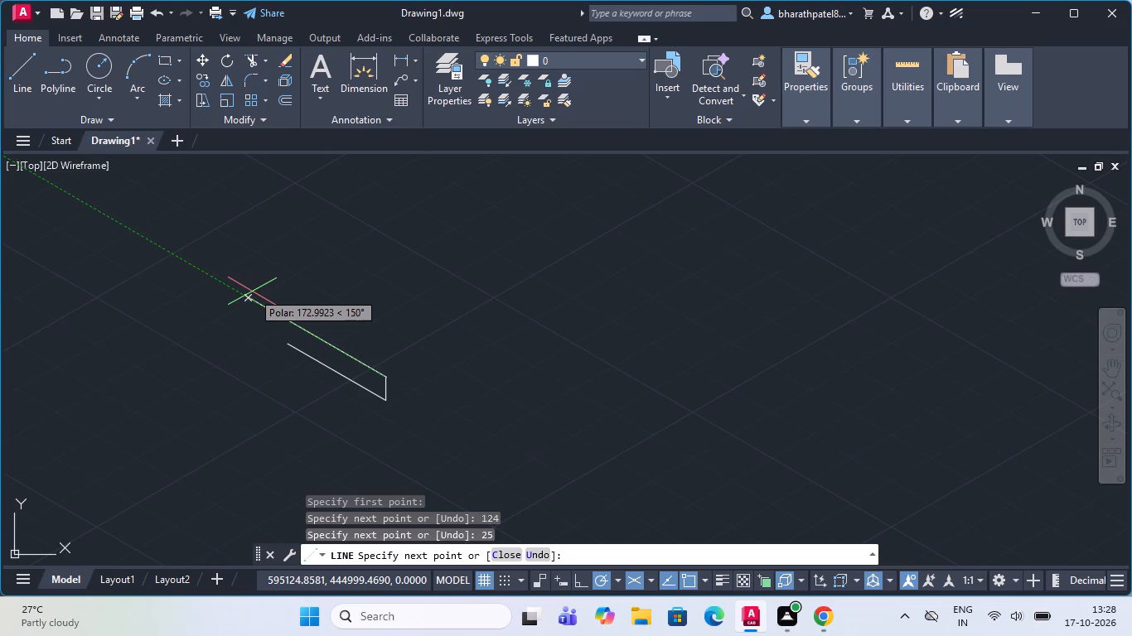
type("12")
key("4")
key("Return")
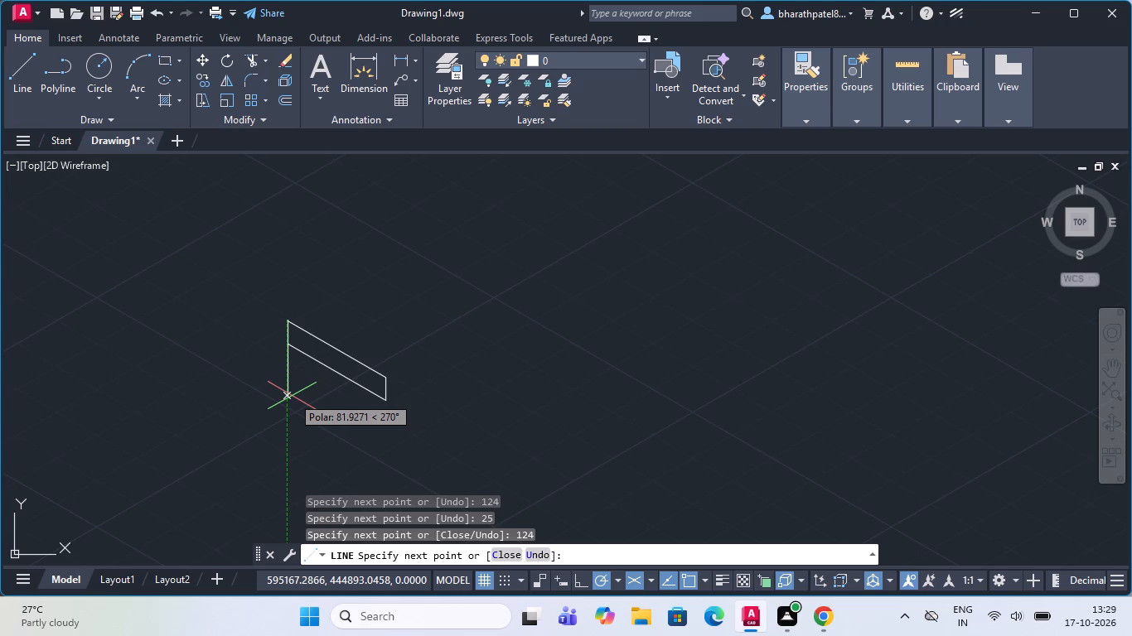
type("25")
key("Return")
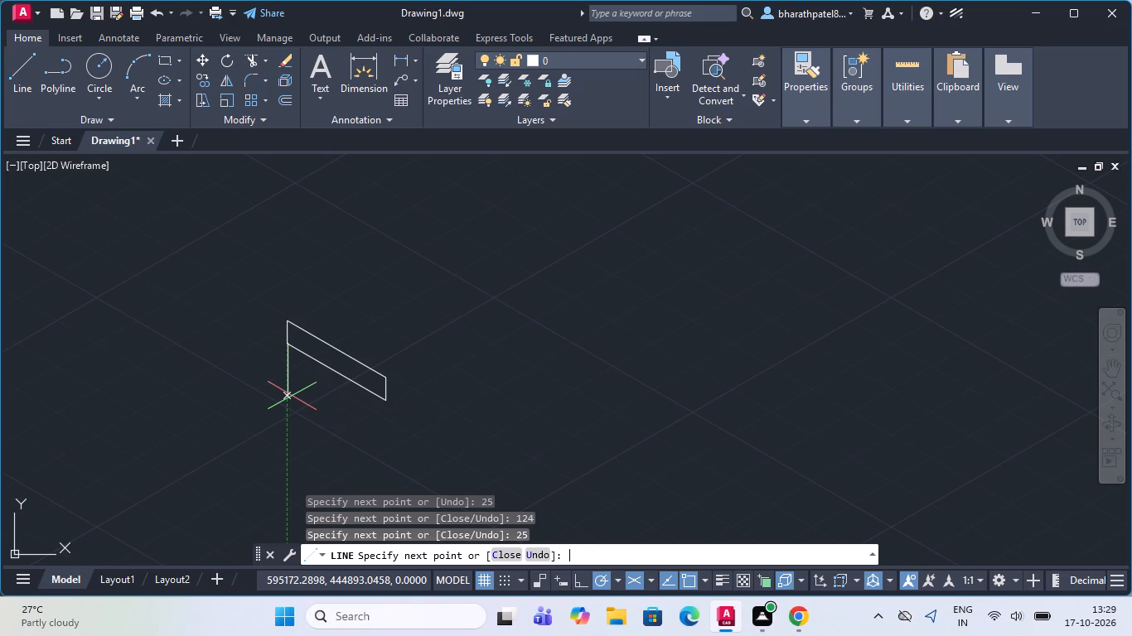
scroll(268, 310, "up", 2)
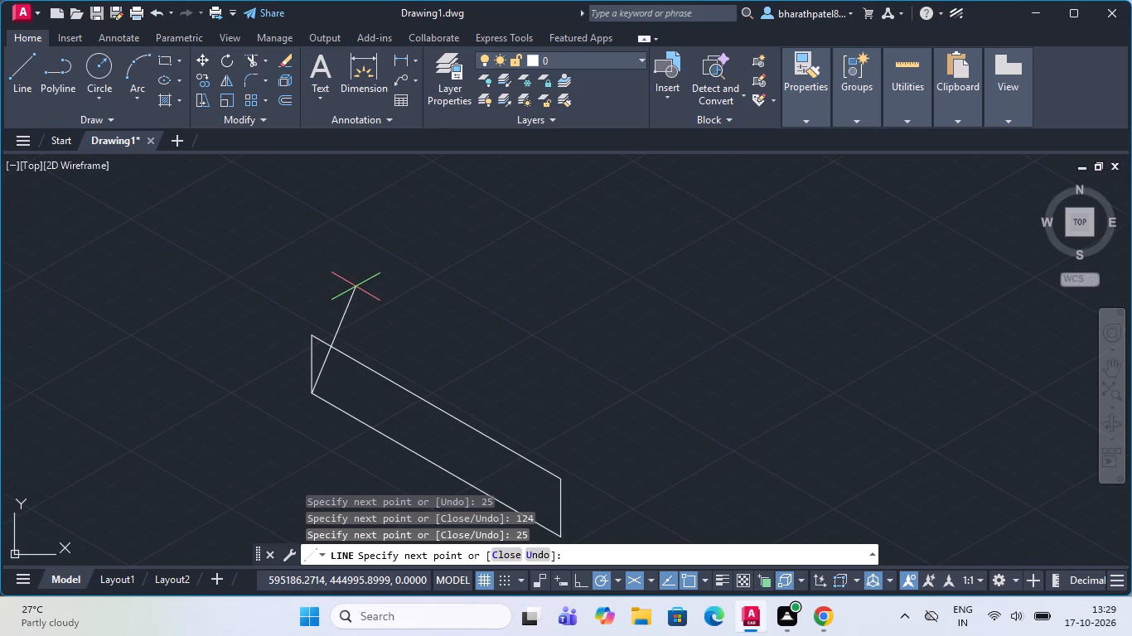
key("Escape")
Draw the top face from the side face's upper back corner: 50 units at 30°, 124 at 330°, and 50 at 210°.
scroll(356, 288, "down", 3)
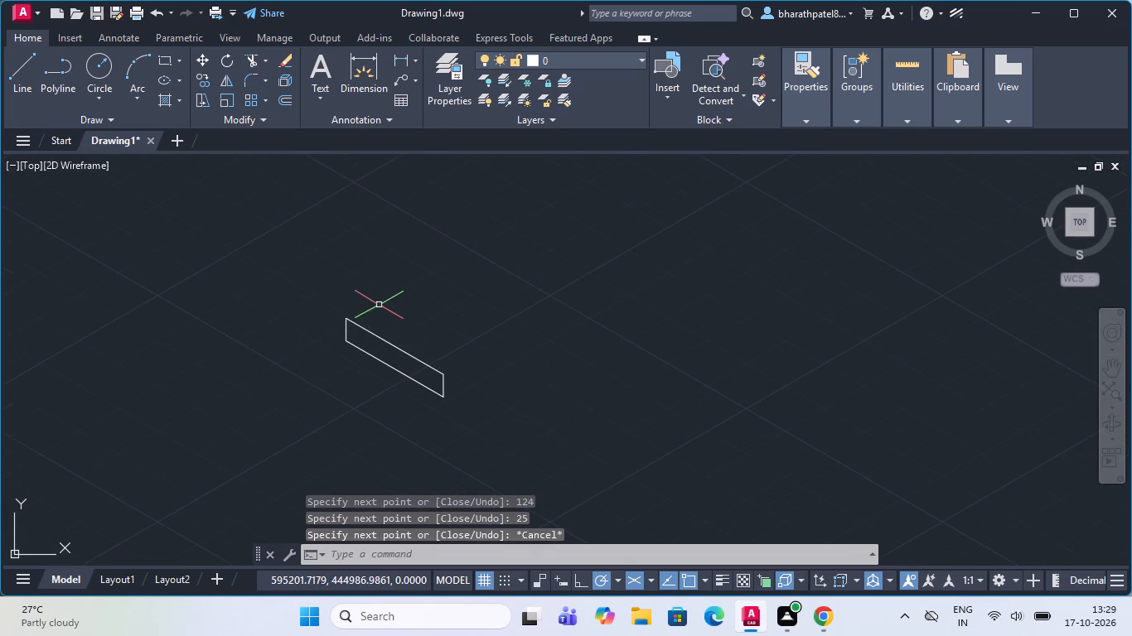
scroll(379, 304, "up", 1)
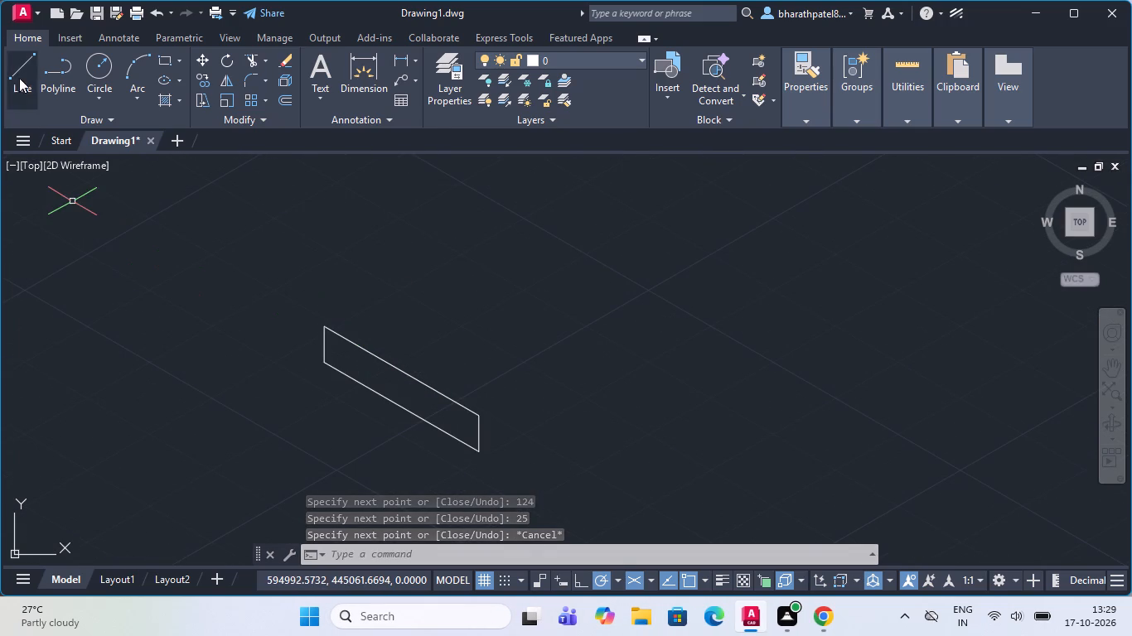
left_click(20, 75)
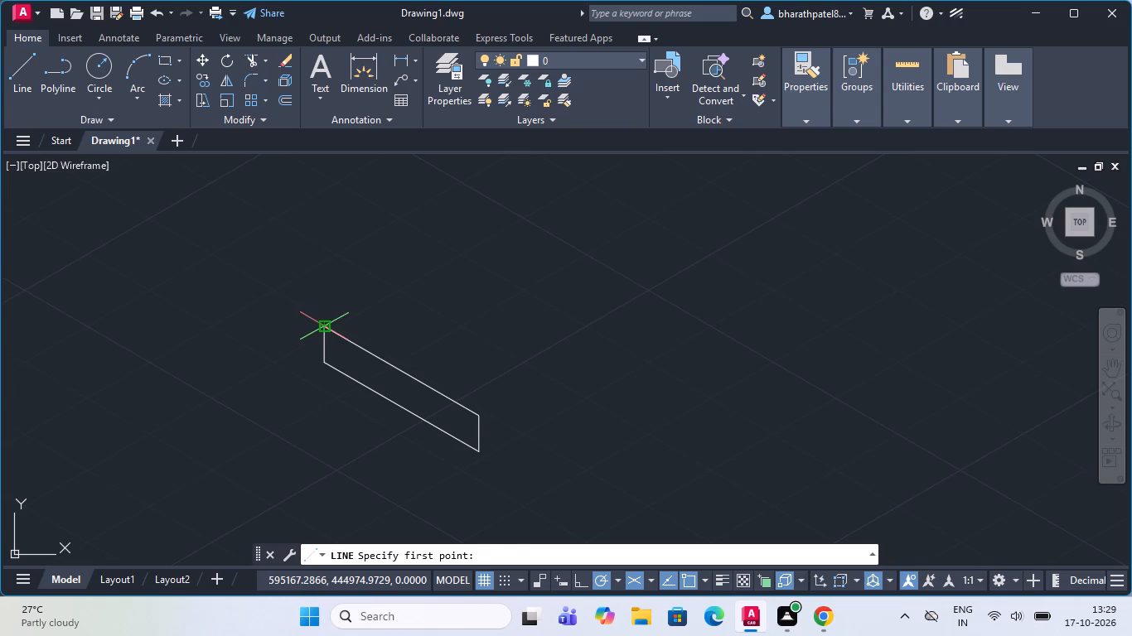
left_click(320, 330)
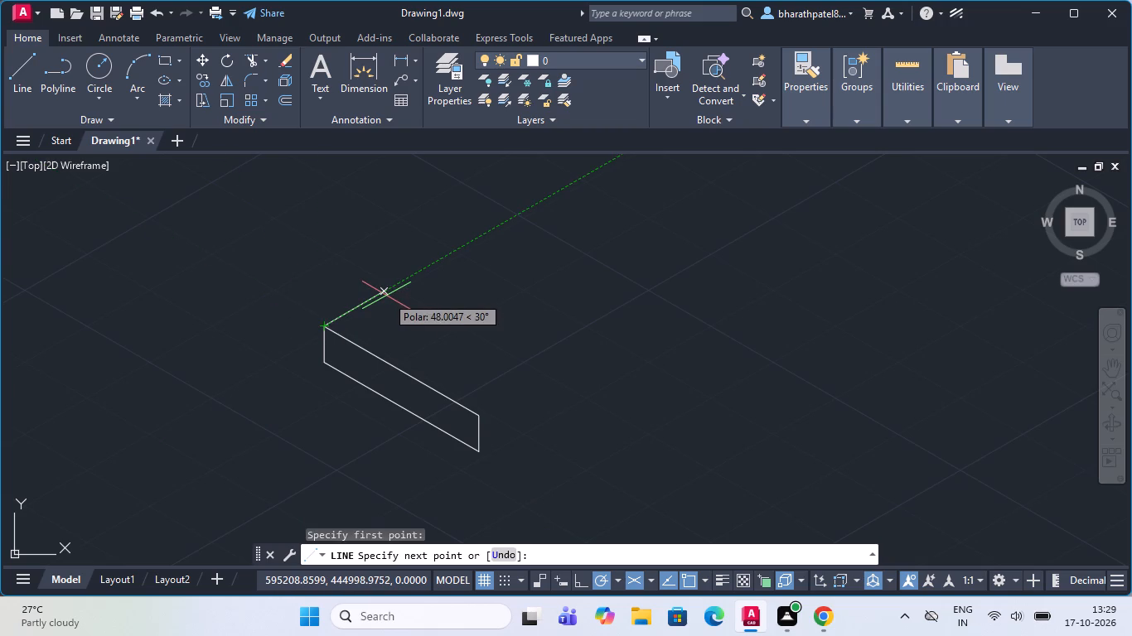
left_click(616, 579)
left_click(624, 433)
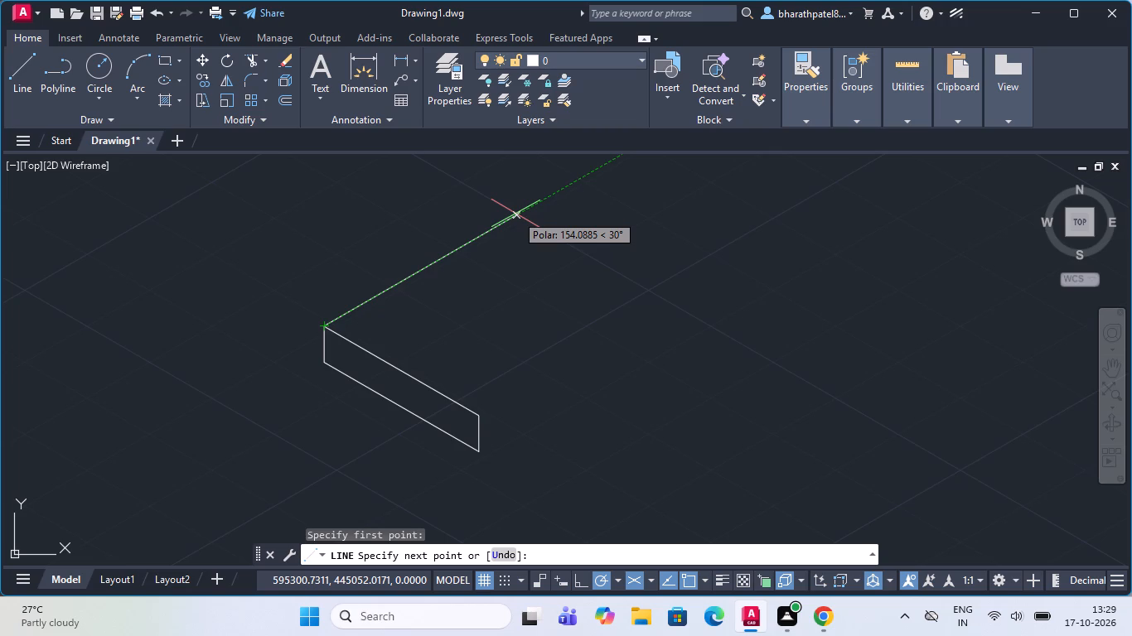
key("5")
key("0")
key("Return")
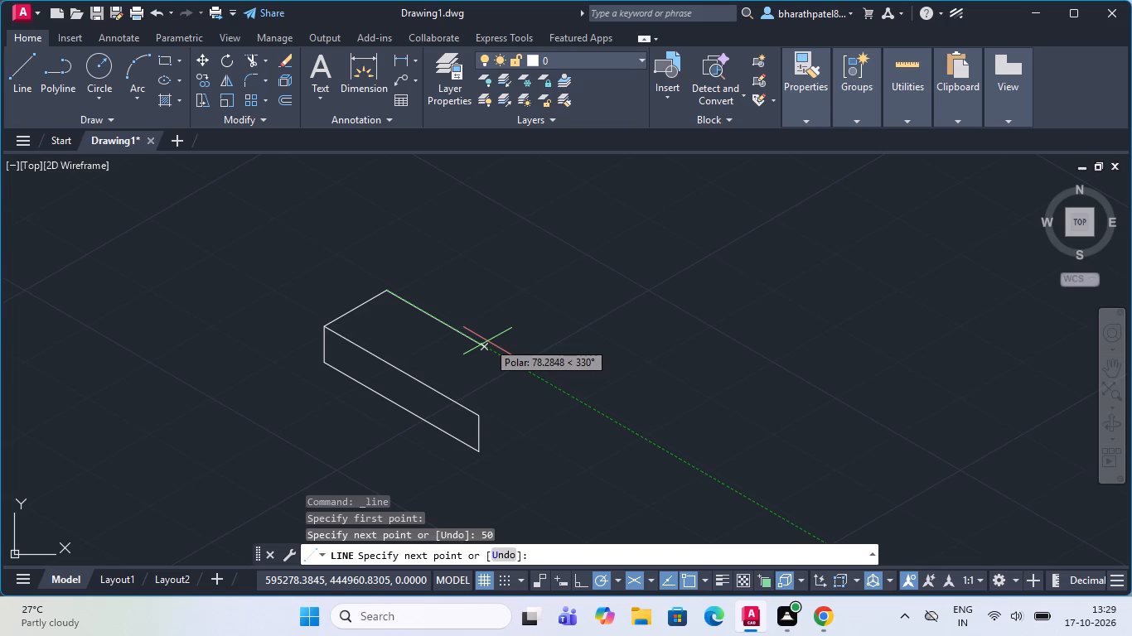
type("124")
key("Return")
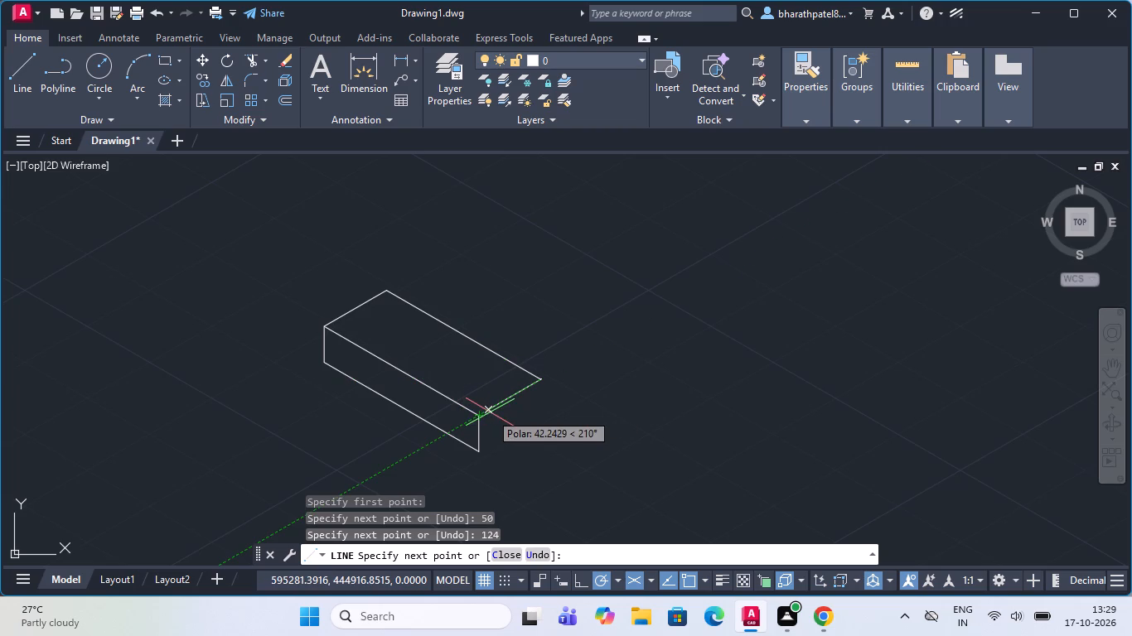
key("5")
key("0")
key("Return")
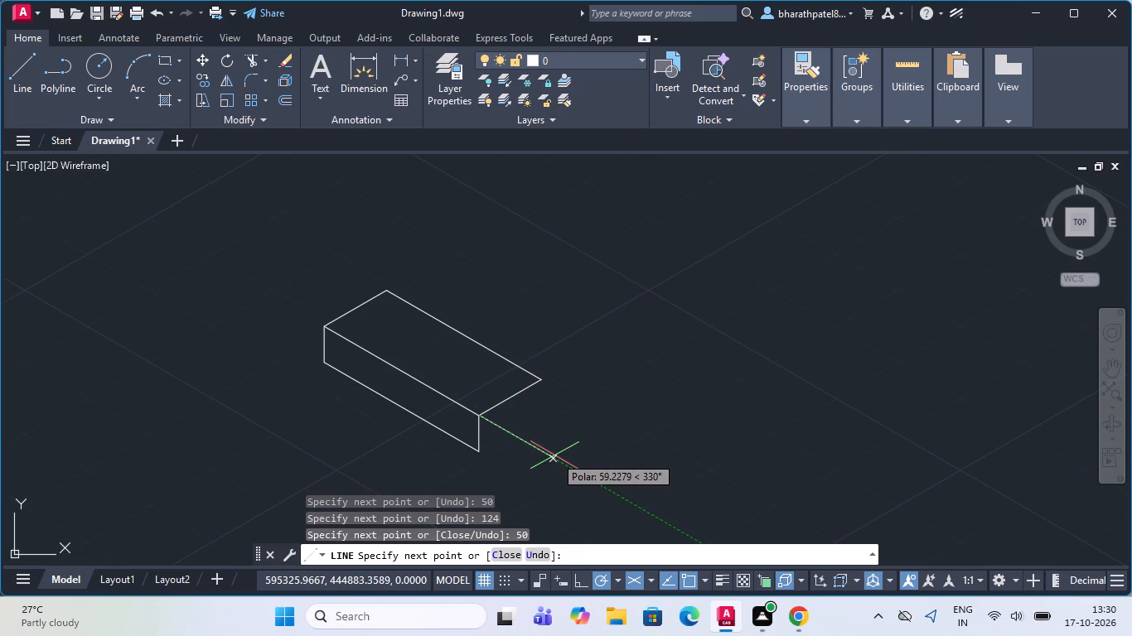
key("Escape")
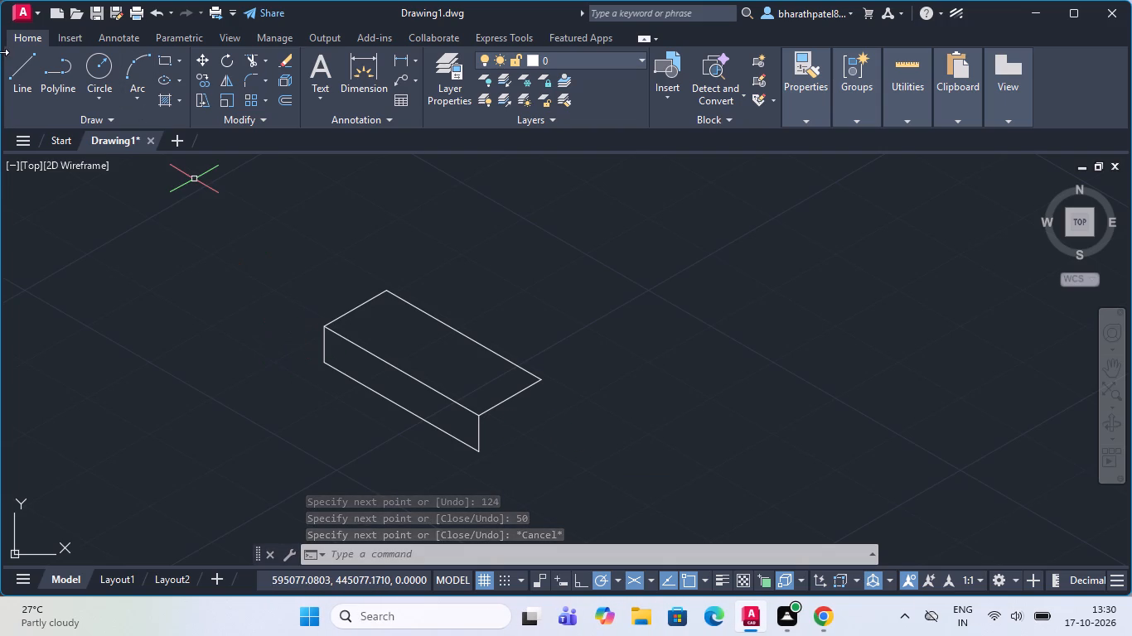
From the side face's bottom front corner, draw a line 8 units at 30° and a line 25 units straight up.
left_click(16, 69)
scroll(320, 265, "down", 2)
scroll(375, 317, "up", 4)
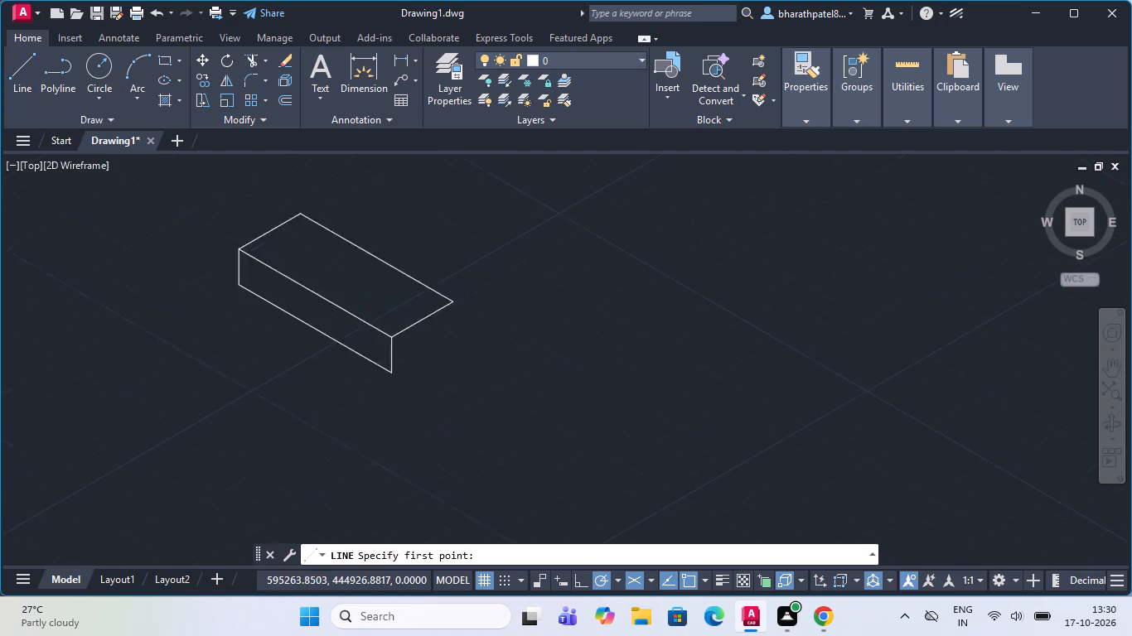
left_click(408, 455)
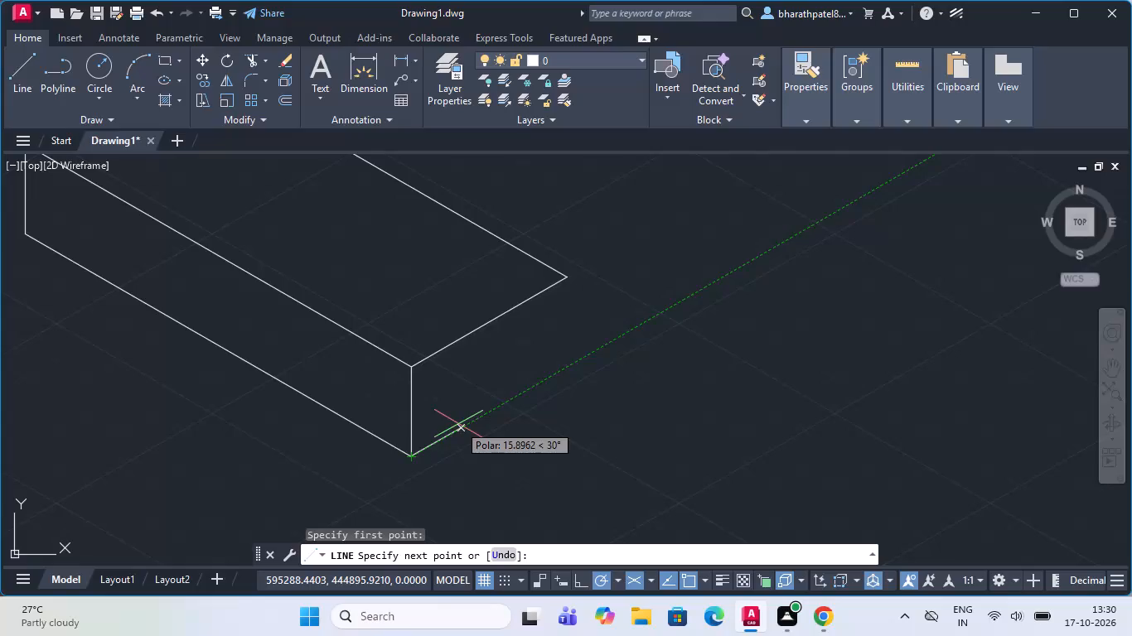
key("8")
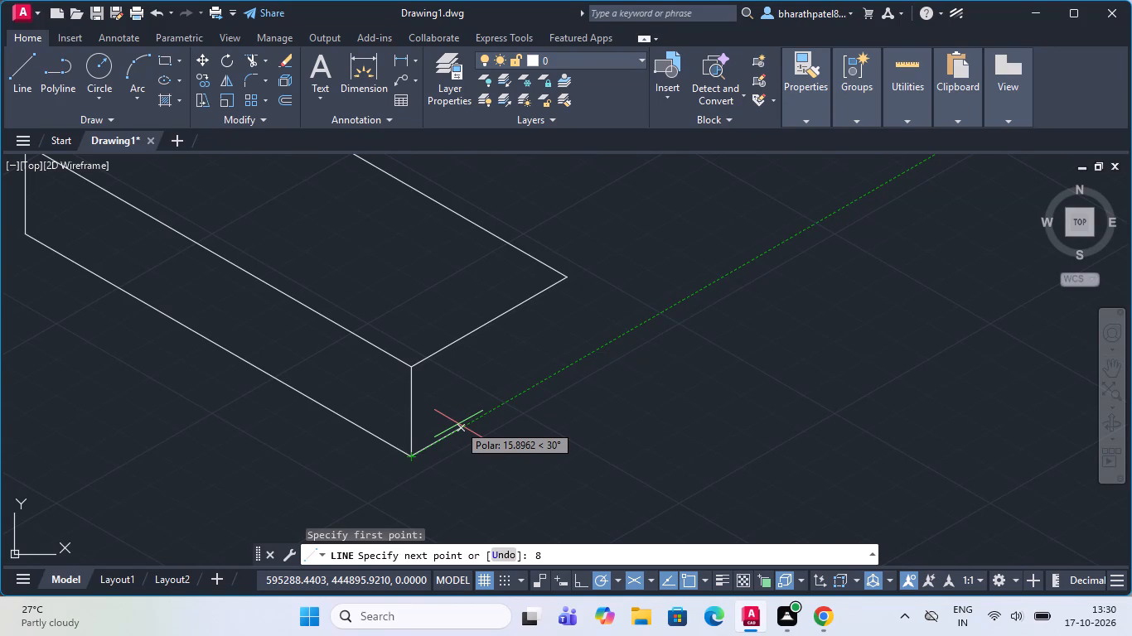
key("Delete")
key("Return")
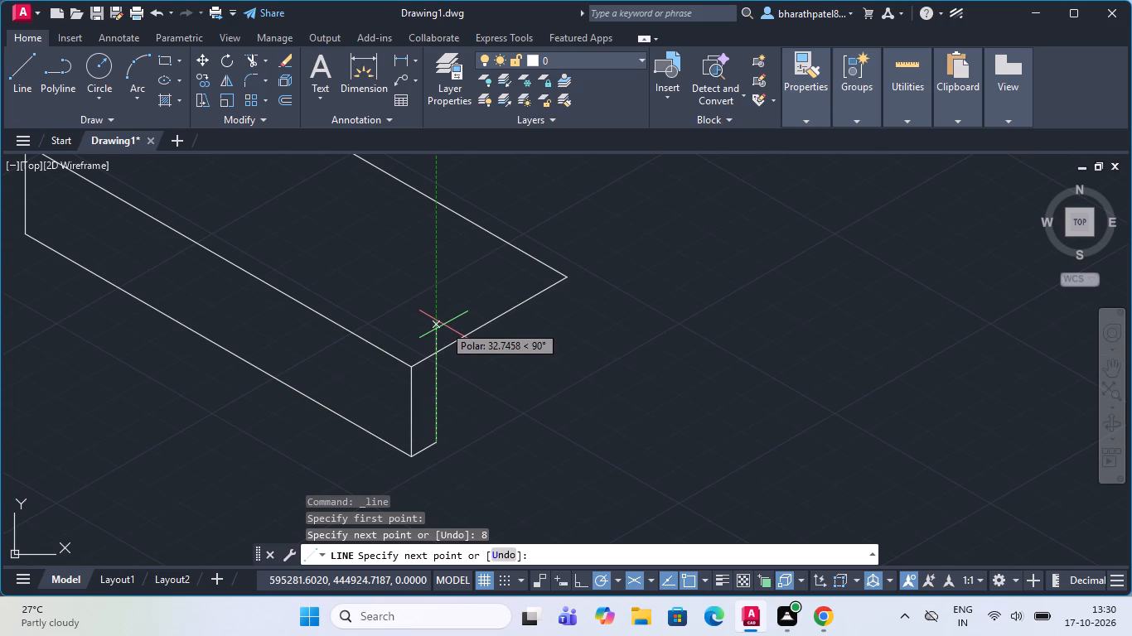
type("25")
key("Return")
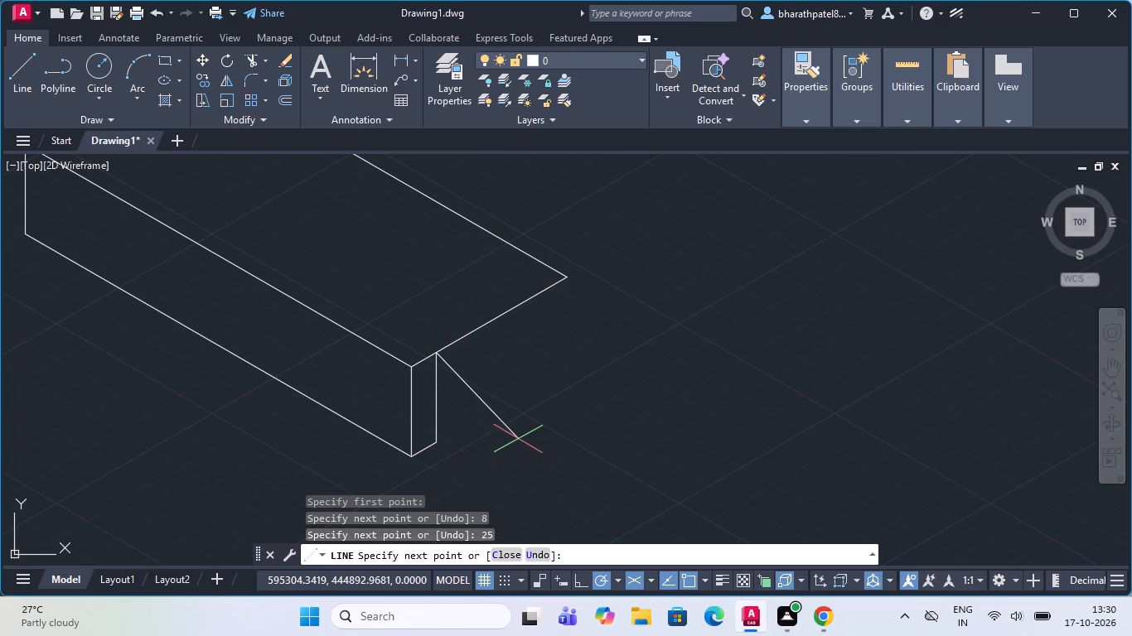
key("Escape")
From the top face's far front corner, draw a line 6 units straight down and a line 50 units at 210°.
scroll(511, 413, "down", 1)
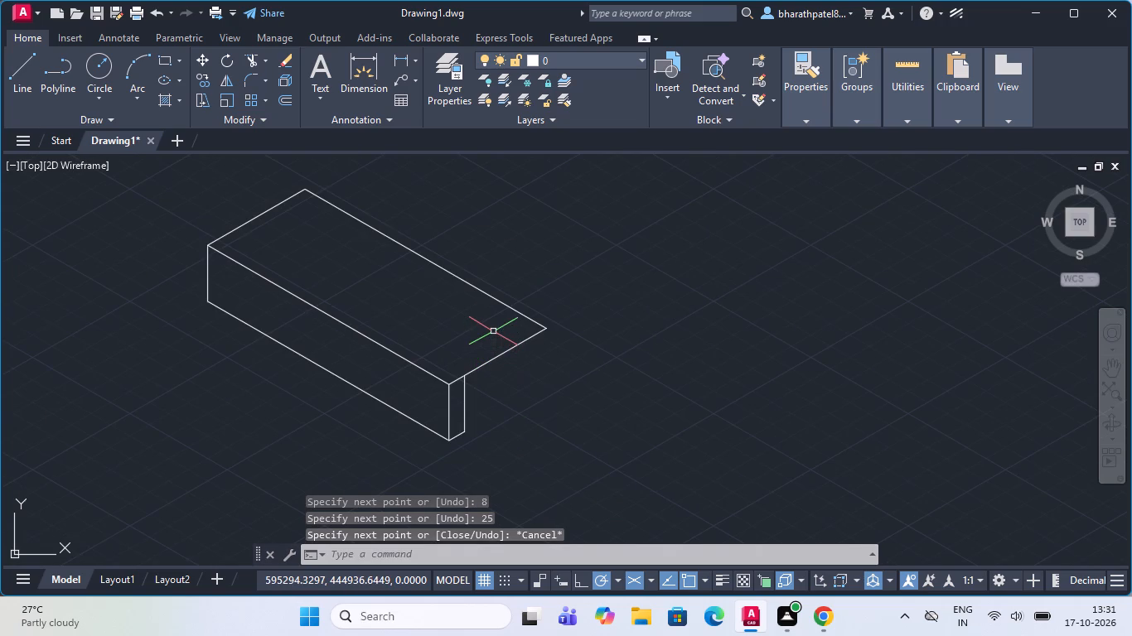
left_click(19, 80)
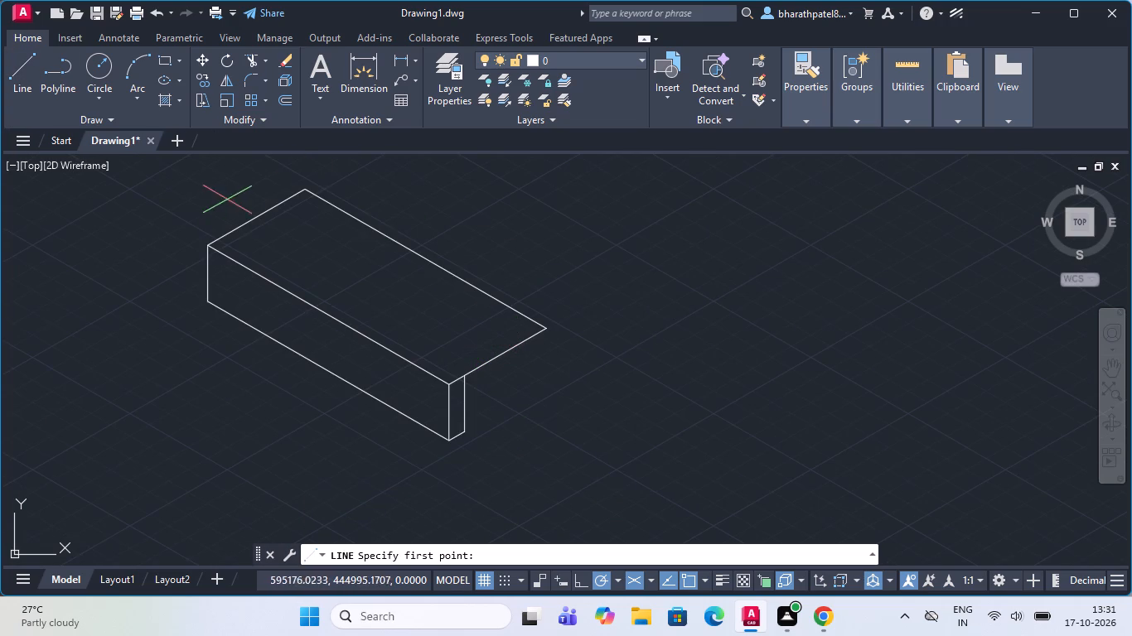
scroll(568, 348, "up", 2)
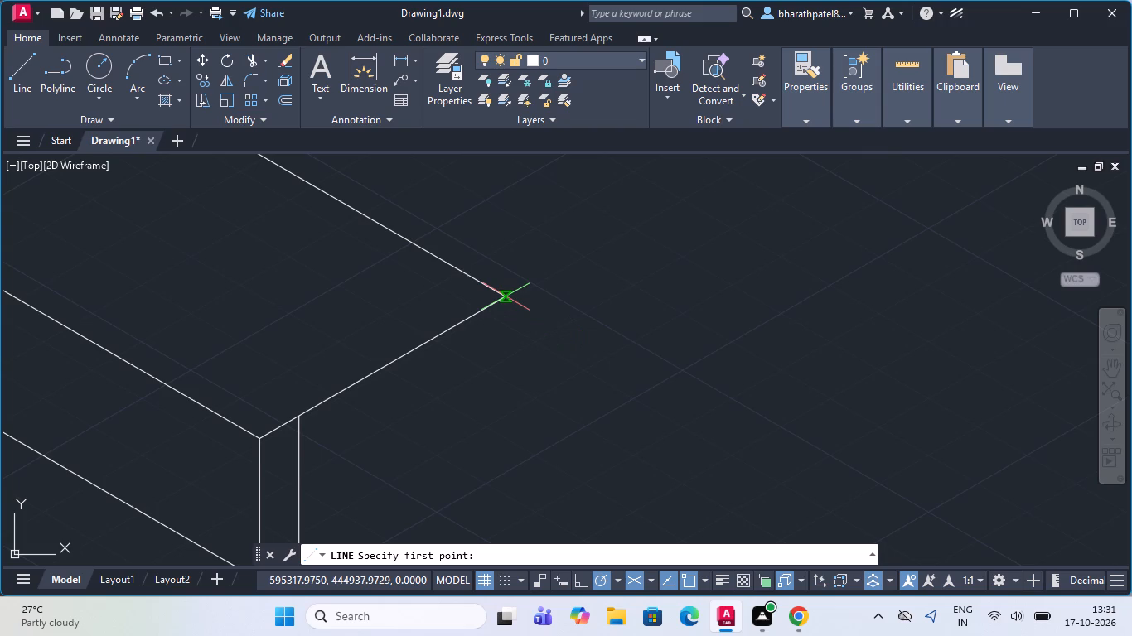
left_click(502, 297)
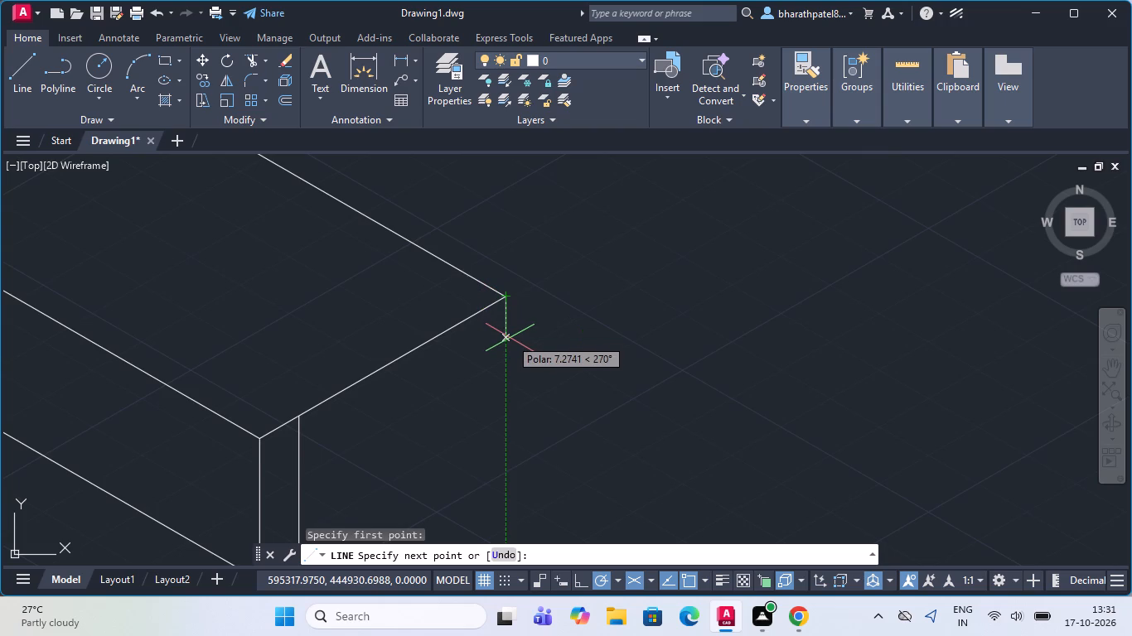
key("6")
key("Return")
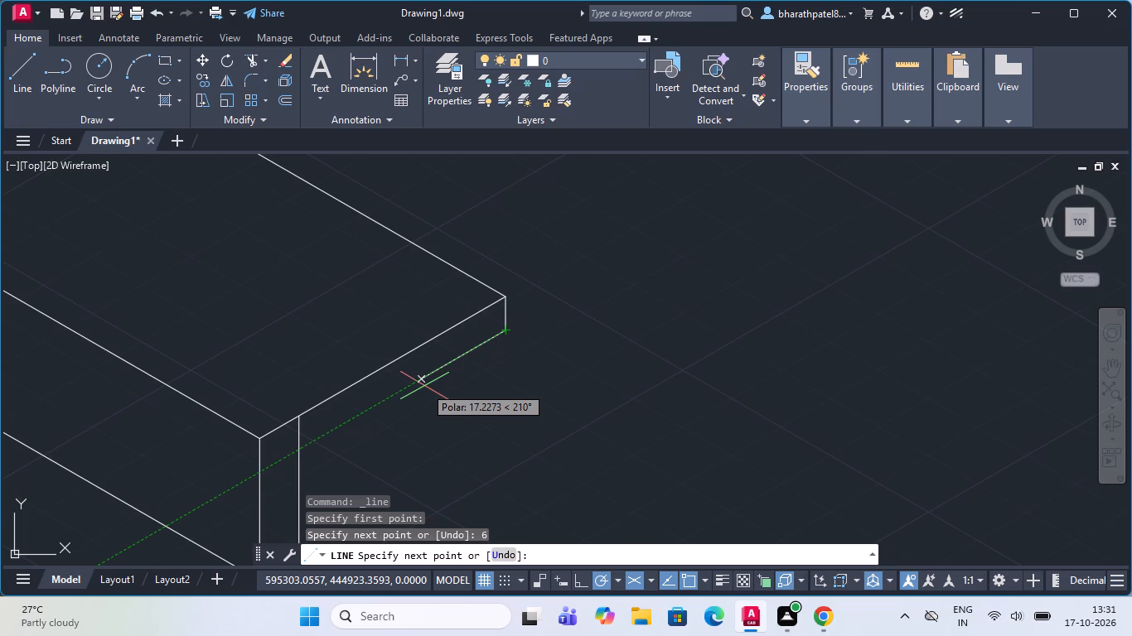
type("50")
key("Return")
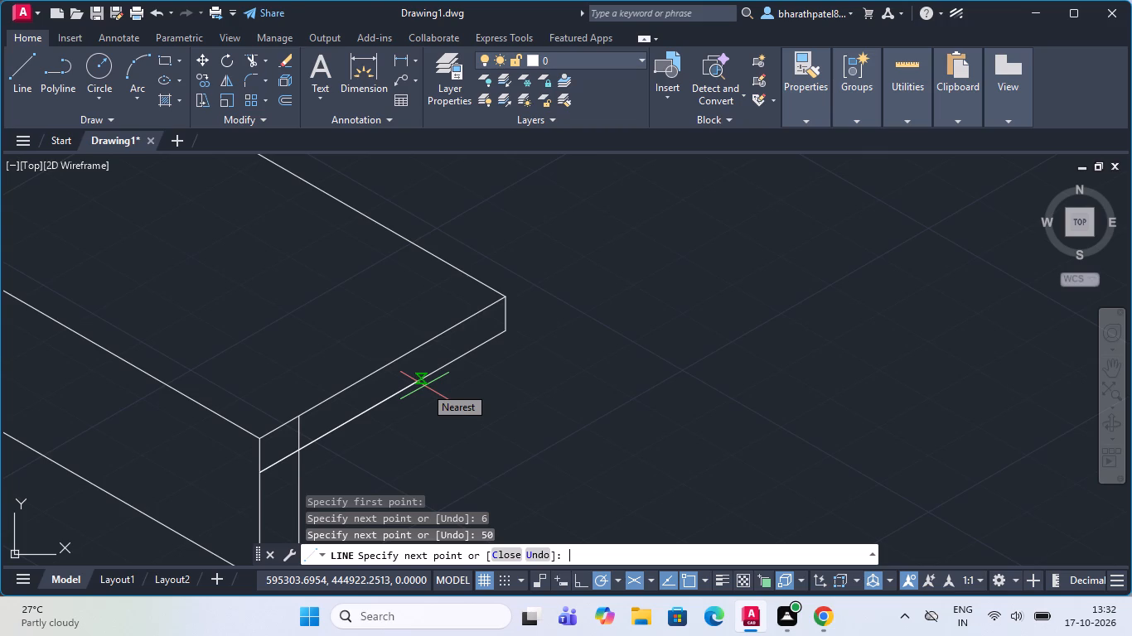
key("Escape")
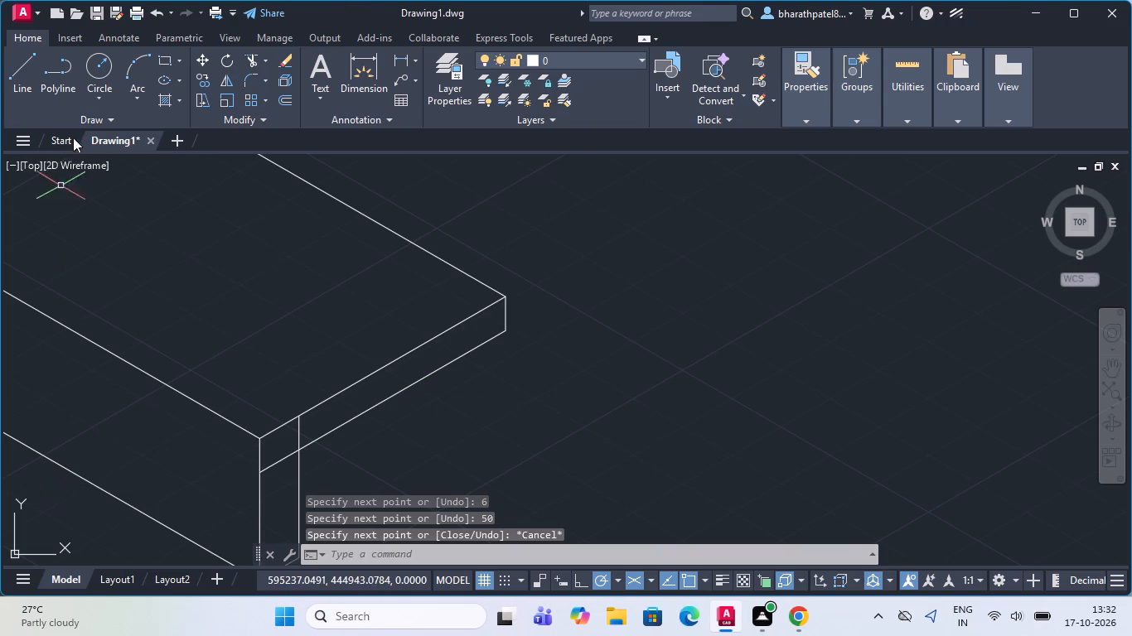
Trim the crossing ends of the 25-unit inner vertical and the 50-unit lower edge so they meet in a corner.
left_click(255, 64)
scroll(271, 478, "up", 2)
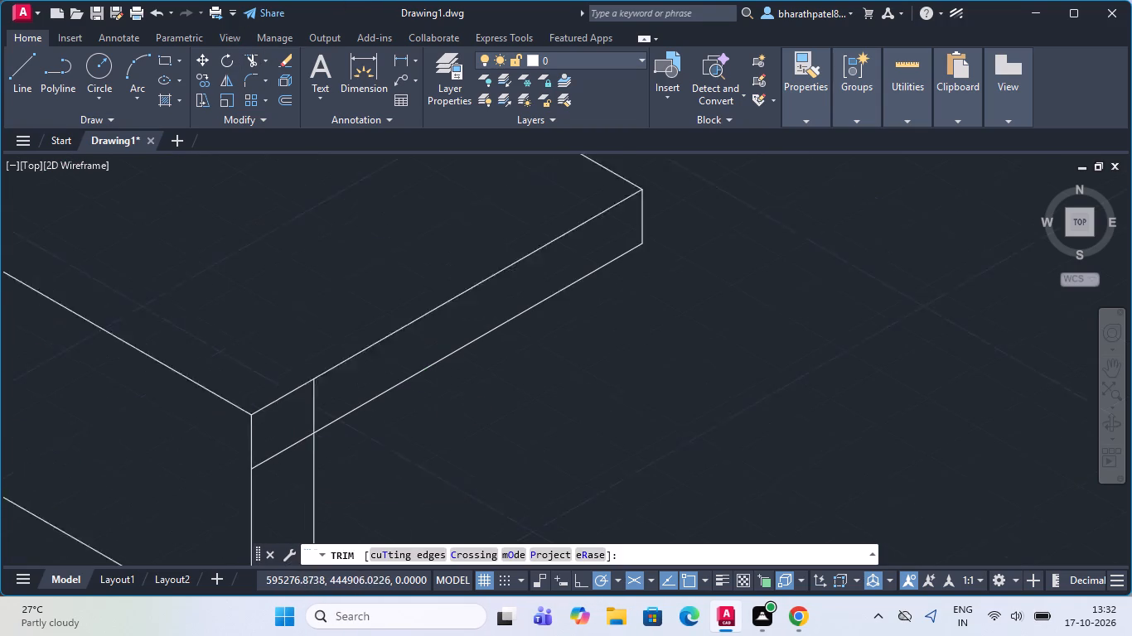
left_click_drag(365, 344, 275, 484)
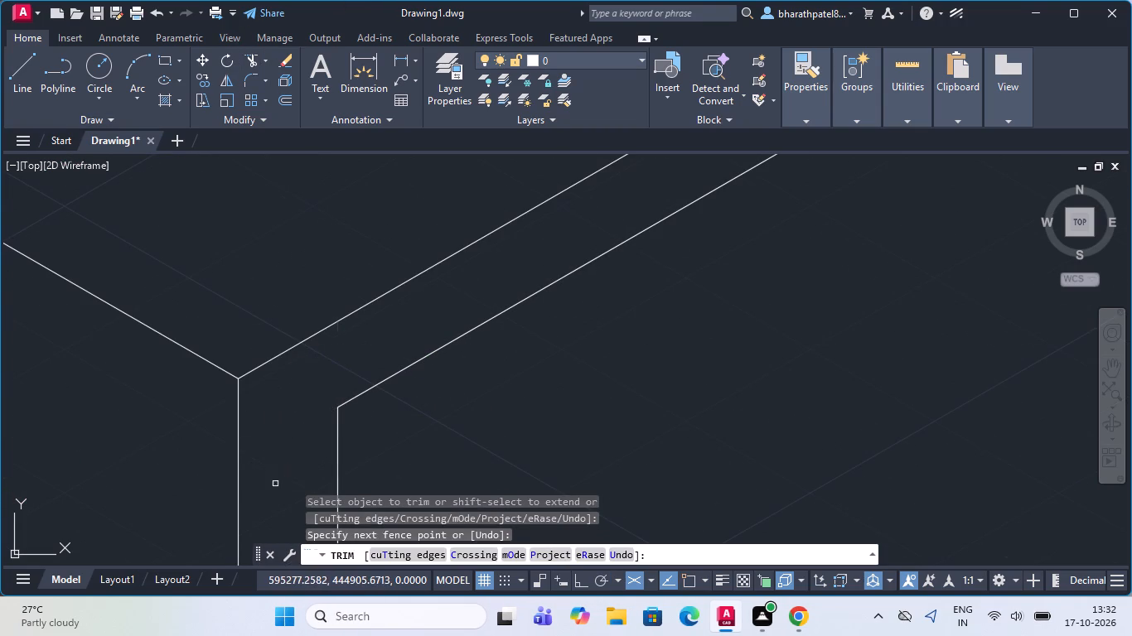
Draw a vertical line from the midpoint of the side face's bottom edge up past its top edge.
scroll(302, 401, "down", 3)
scroll(287, 296, "down", 2)
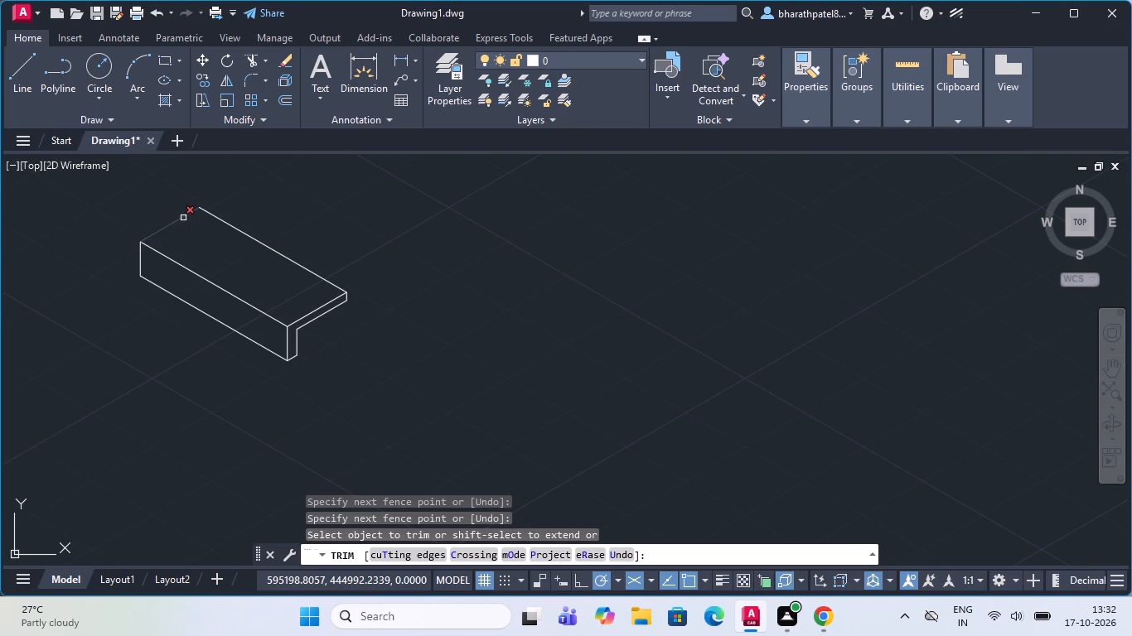
scroll(183, 217, "up", 3)
scroll(183, 217, "down", 3)
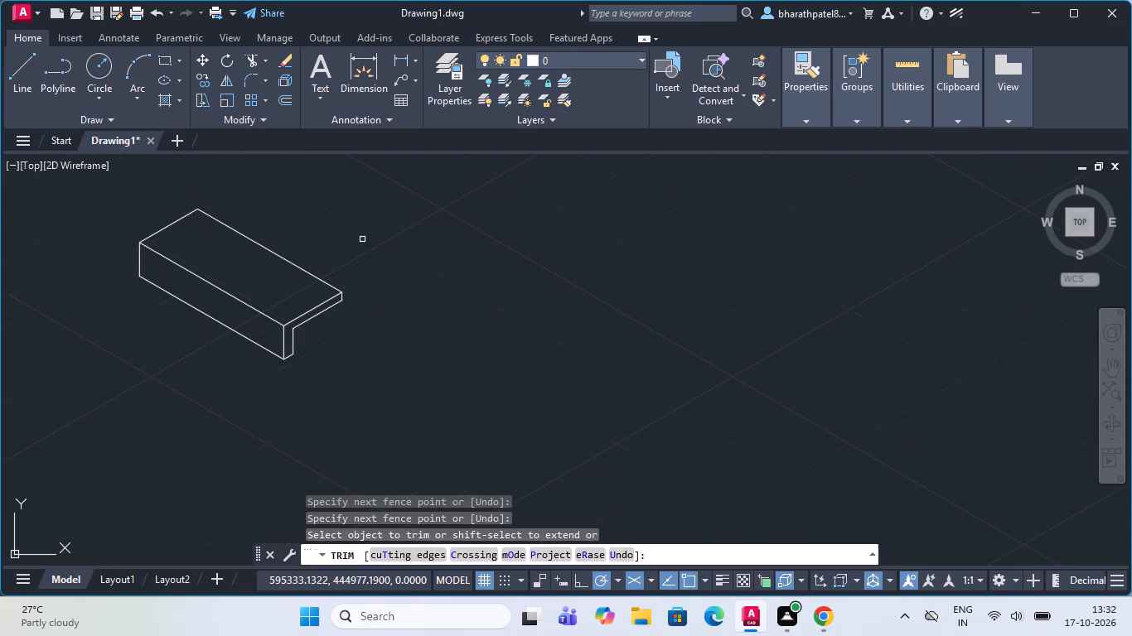
key("Escape")
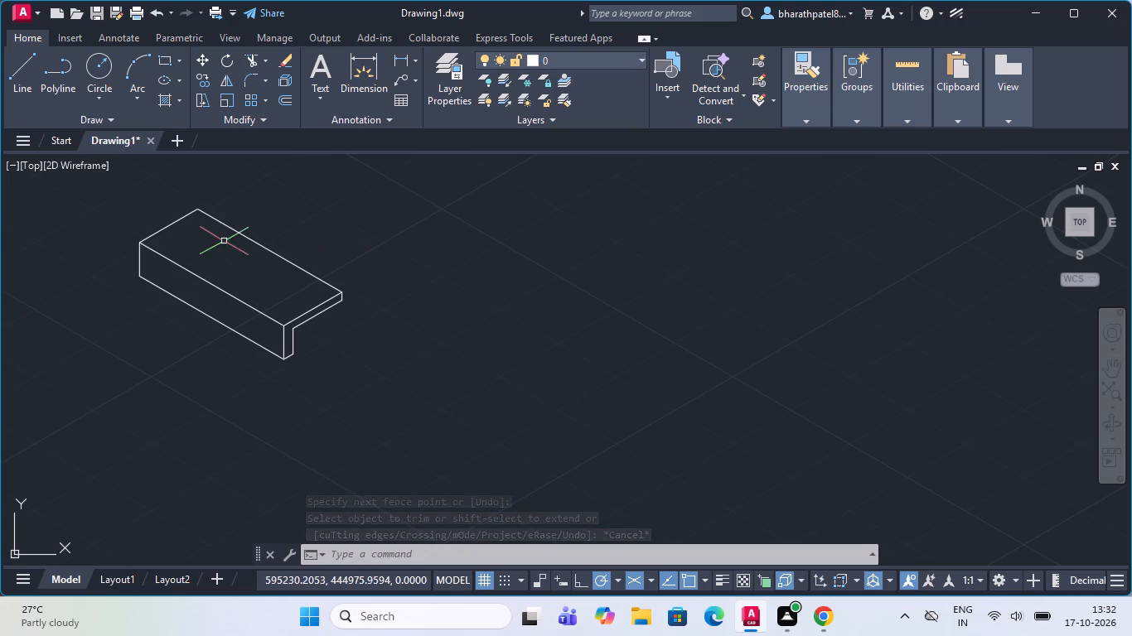
left_click(7, 79)
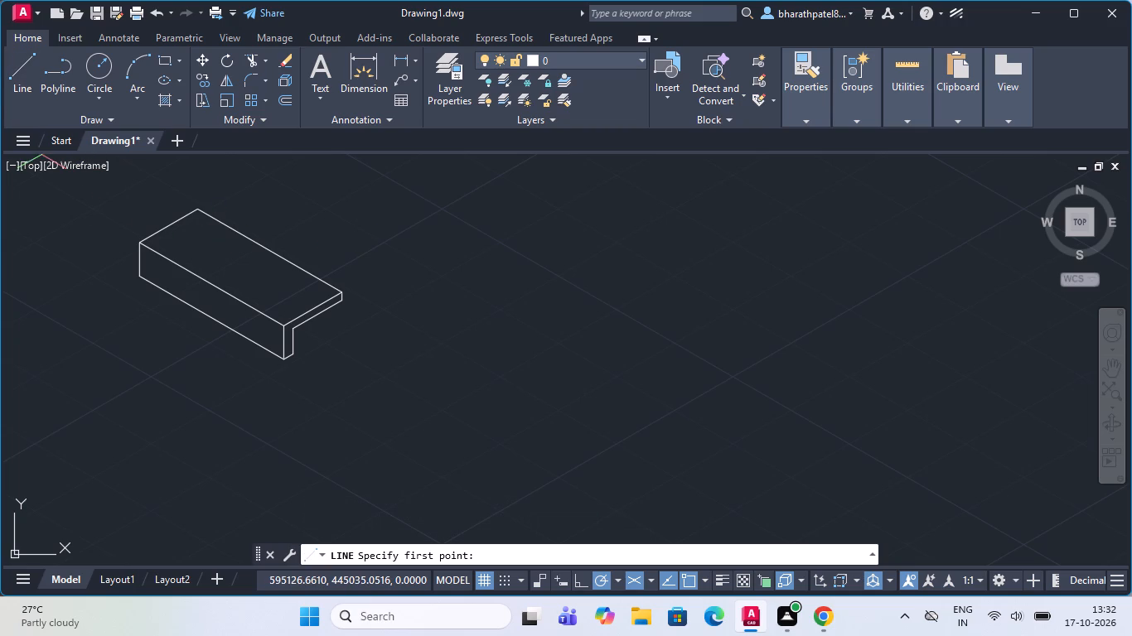
left_click(206, 321)
left_click(219, 271)
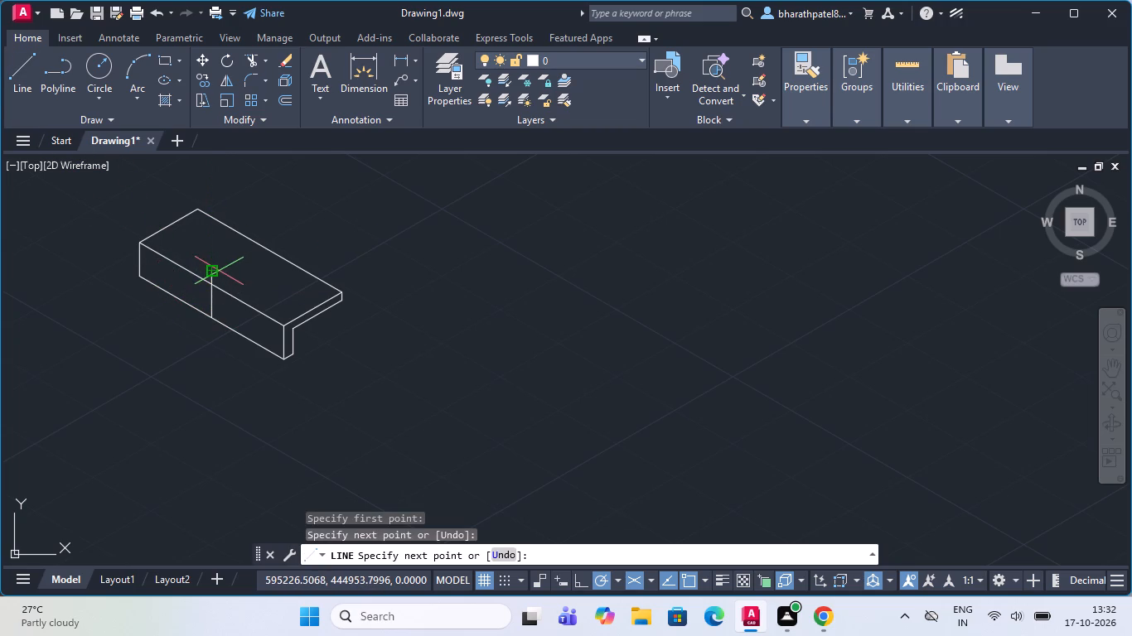
key("Escape")
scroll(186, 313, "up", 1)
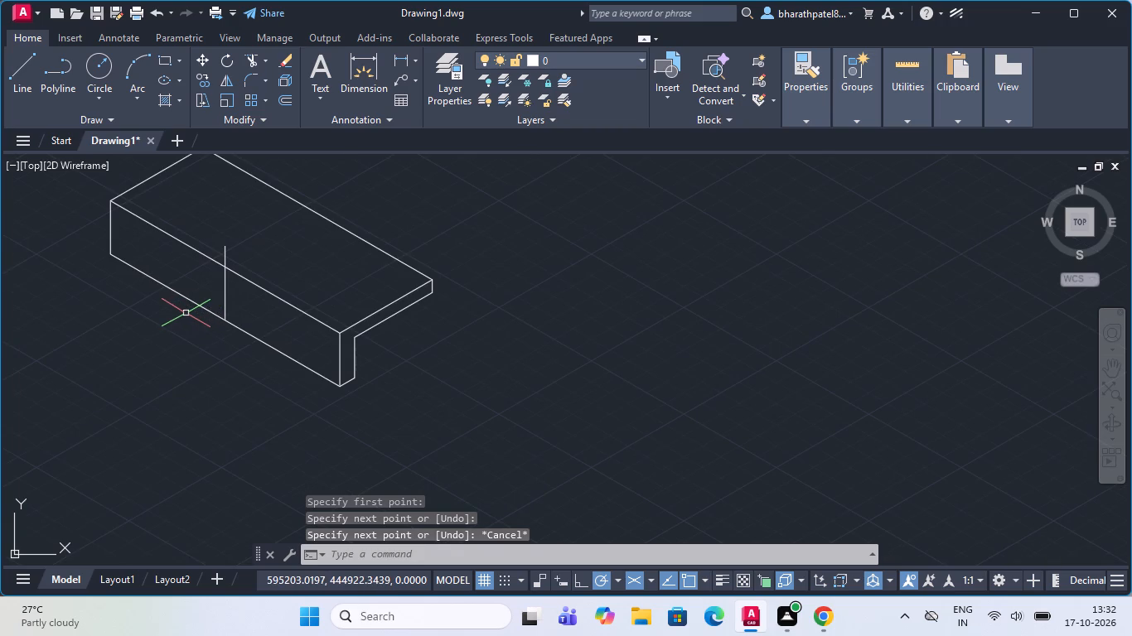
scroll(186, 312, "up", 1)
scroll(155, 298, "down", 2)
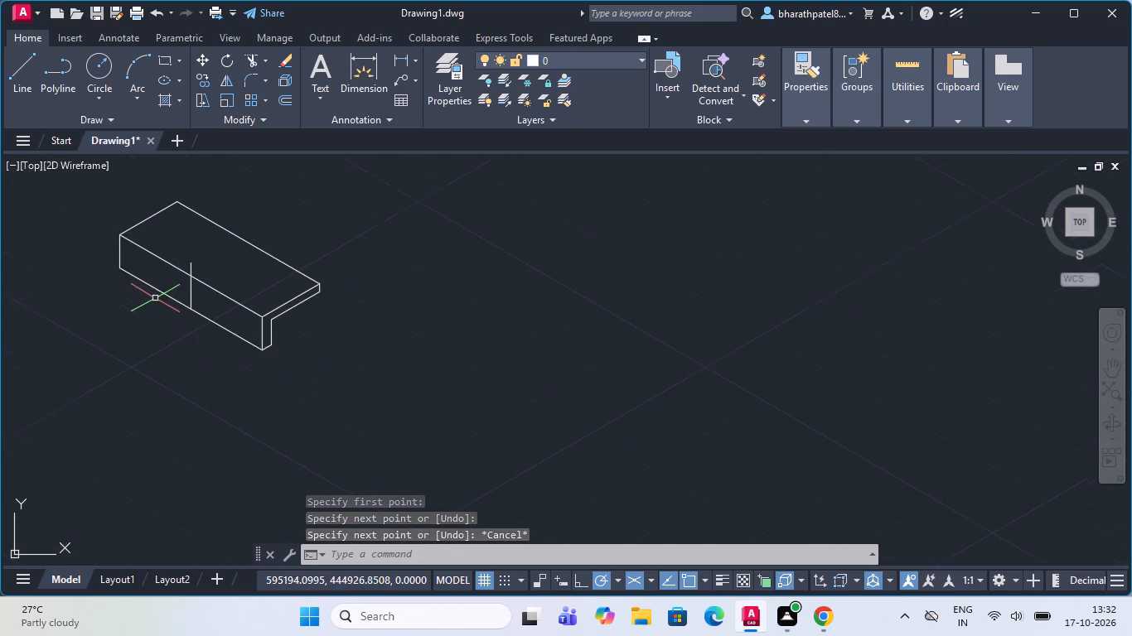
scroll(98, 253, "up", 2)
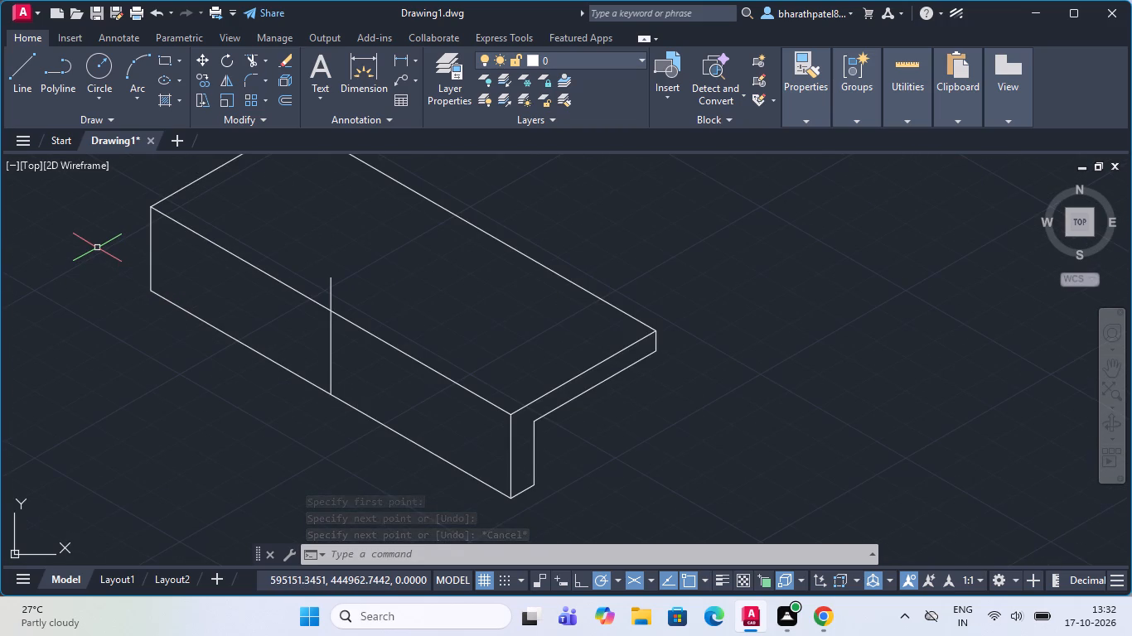
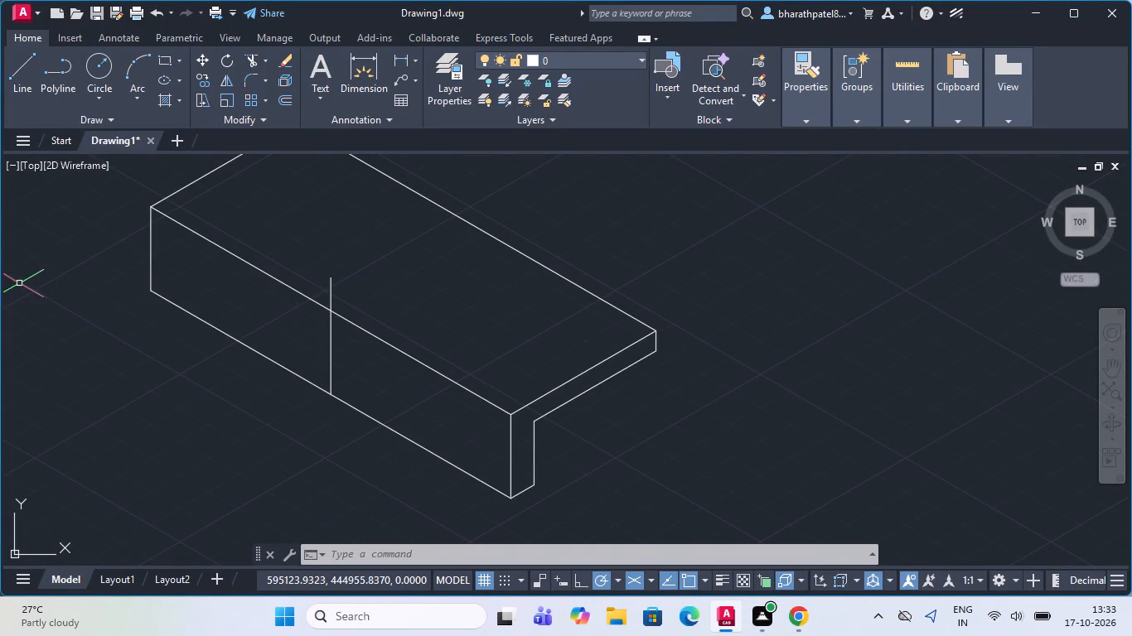
Trim the part of the middle vertical line that extends above the side face's top edge.
scroll(204, 338, "down", 2)
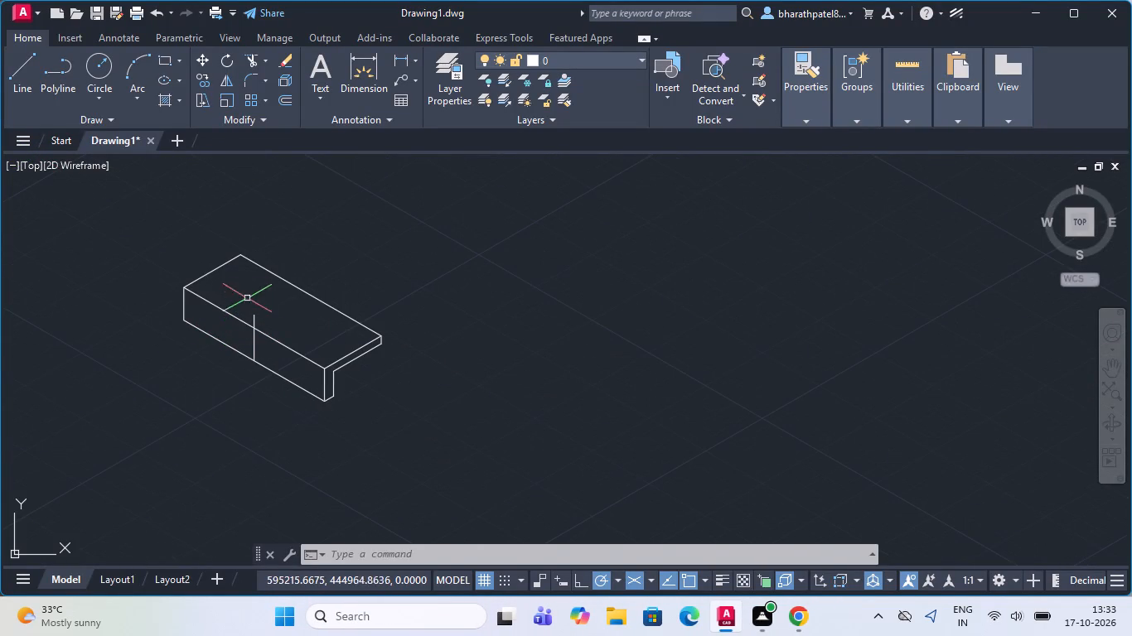
left_click(248, 66)
scroll(220, 338, "up", 3)
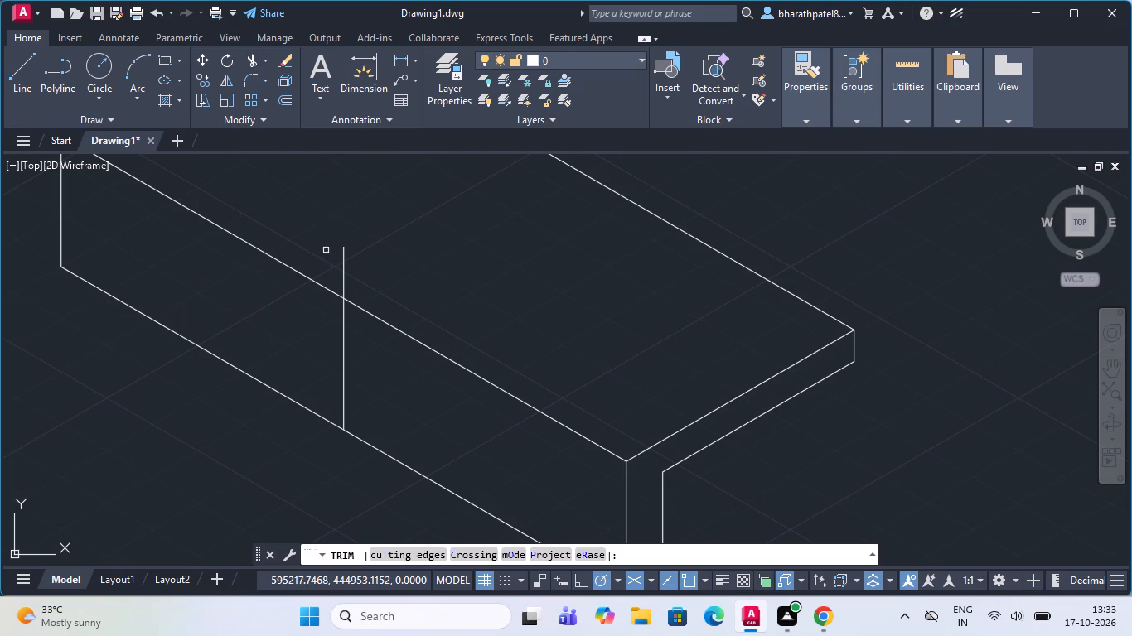
left_click_drag(326, 250, 385, 290)
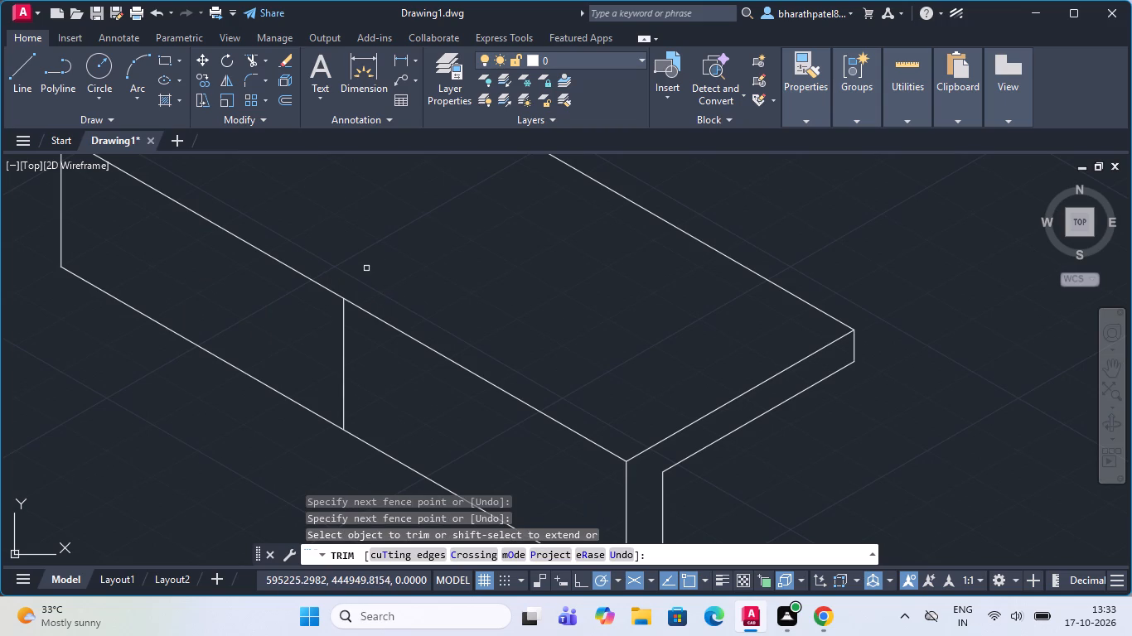
key("Escape")
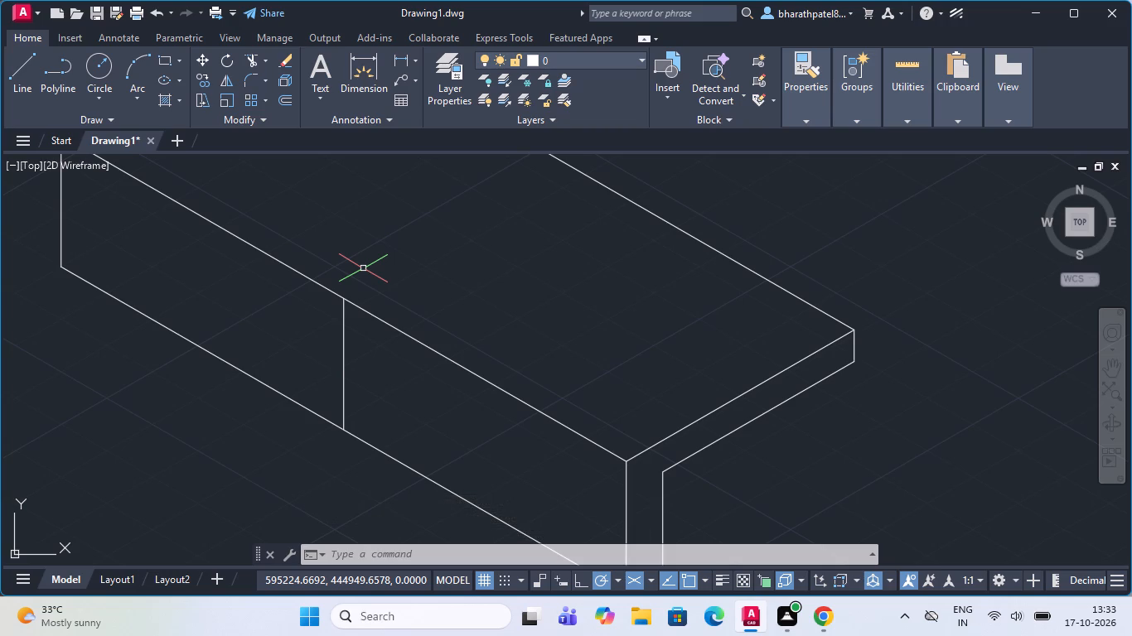
Draw an isocircle of radius 15 in the left isoplane, centred on the midpoint of the side face's bottom edge.
key("e")
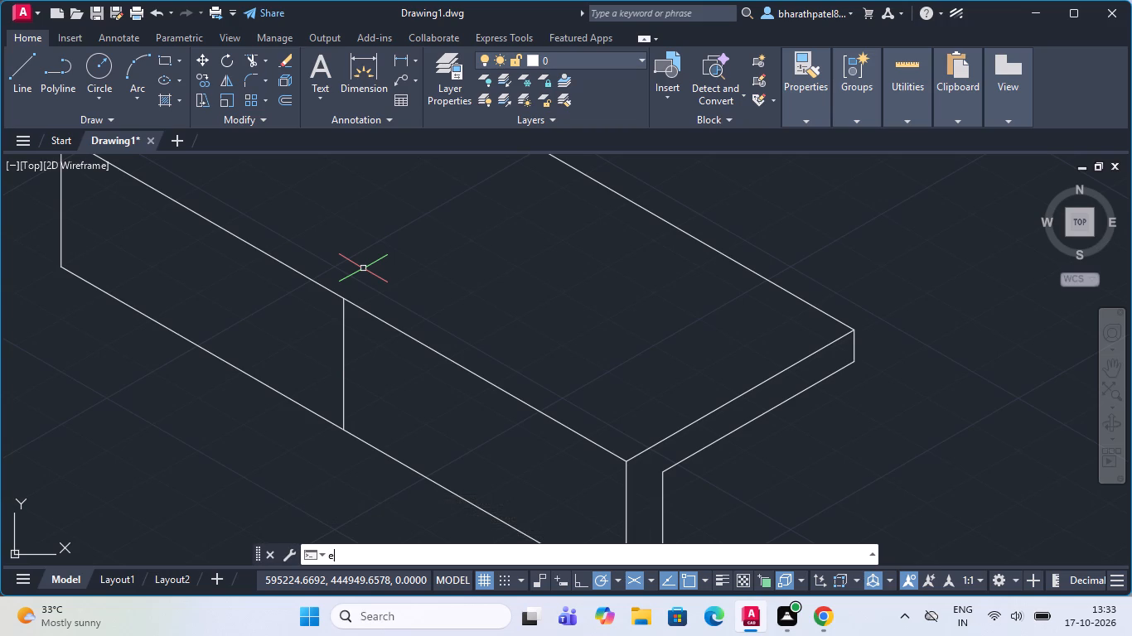
type("ll")
key("Return")
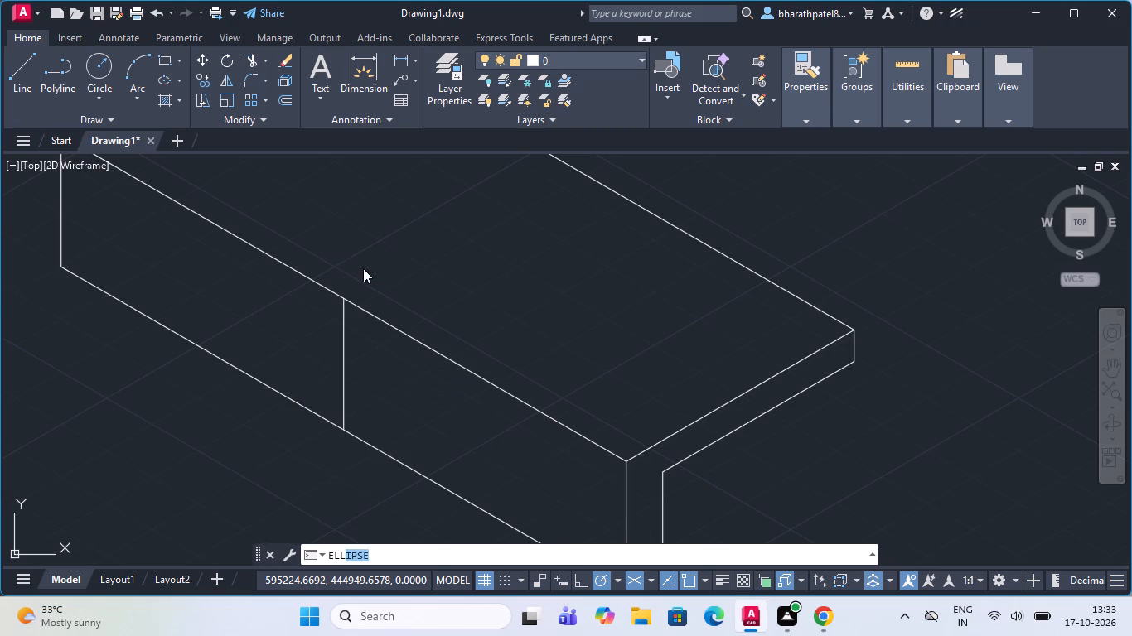
left_click(675, 556)
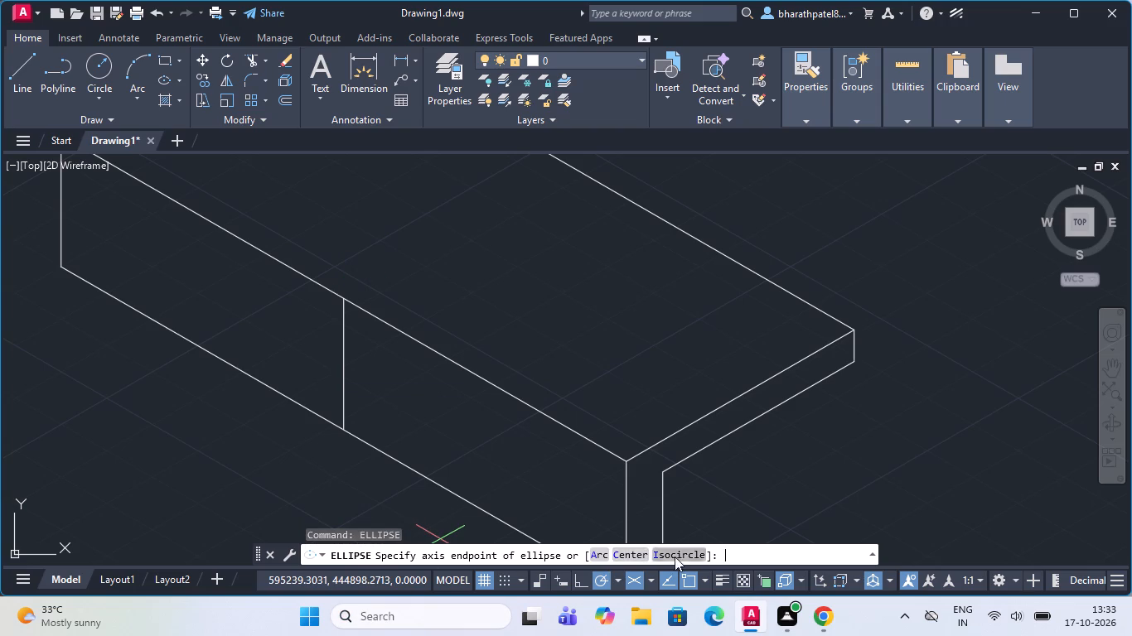
left_click(339, 431)
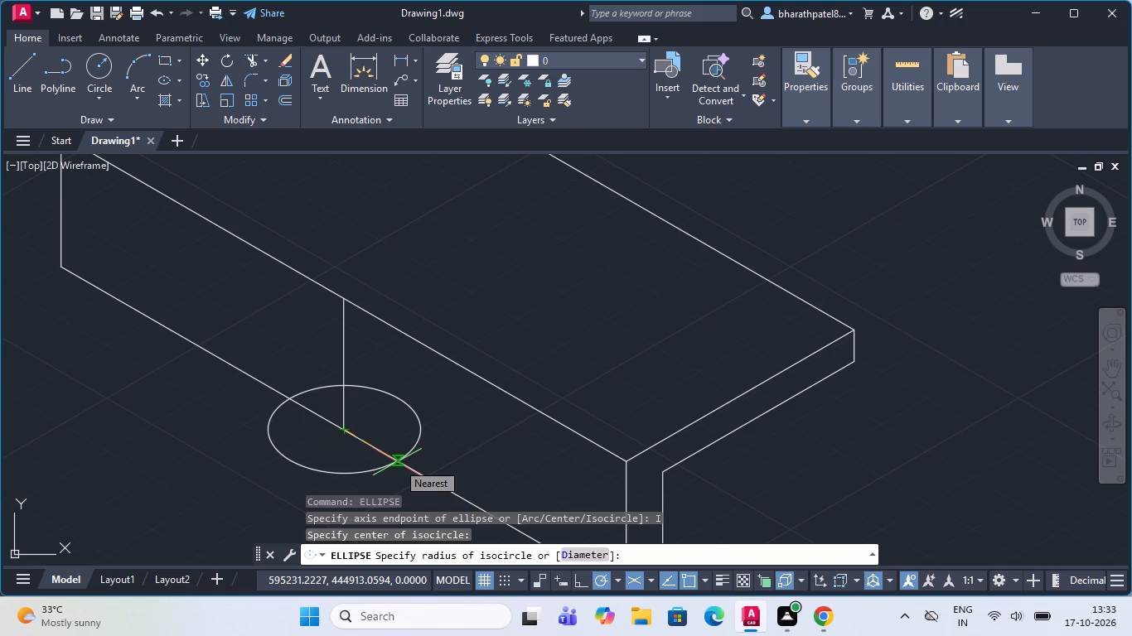
key("F5")
key("F5")
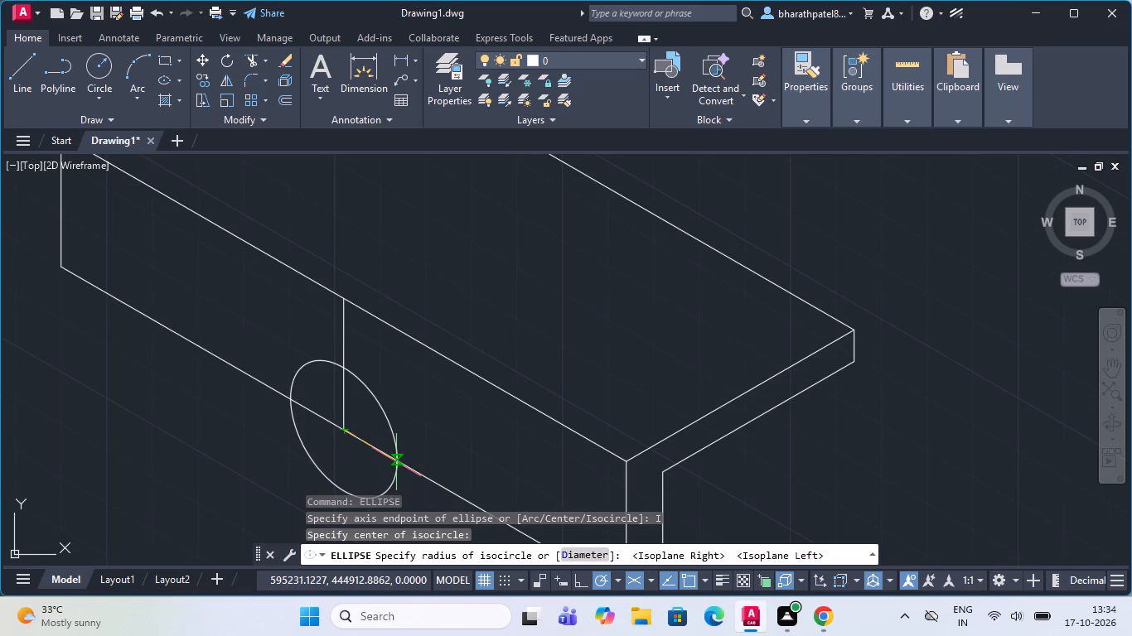
type("15")
key("Return")
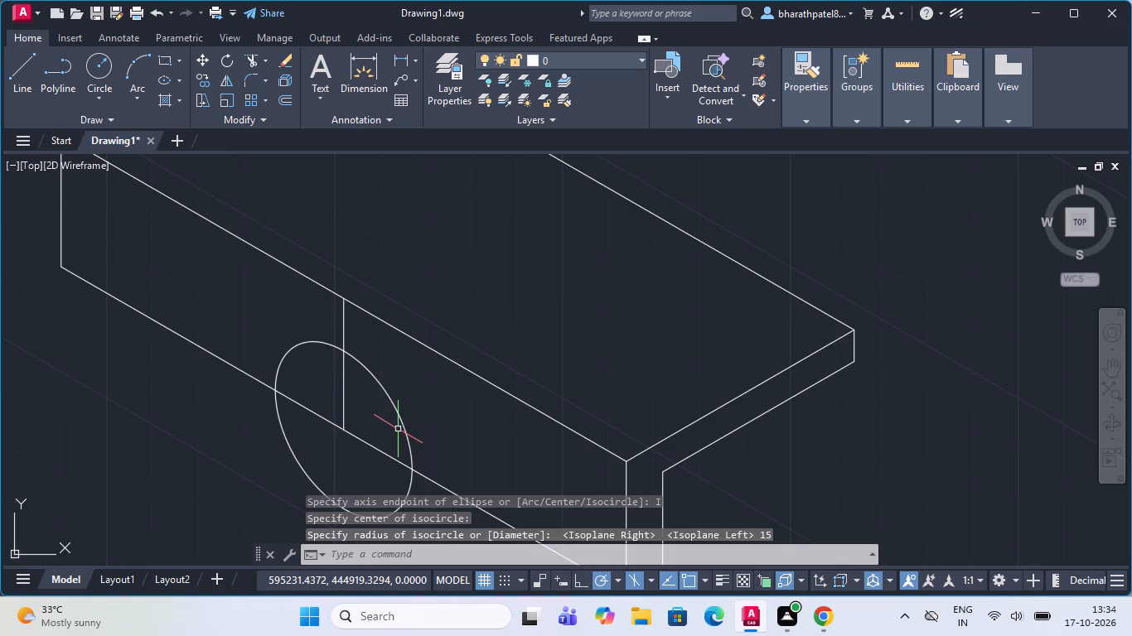
Trim the lower half of the isocircle below the side face's bottom edge, leaving an arch.
left_click(245, 55)
scroll(239, 67, "down", 2)
left_click_drag(335, 481, 183, 466)
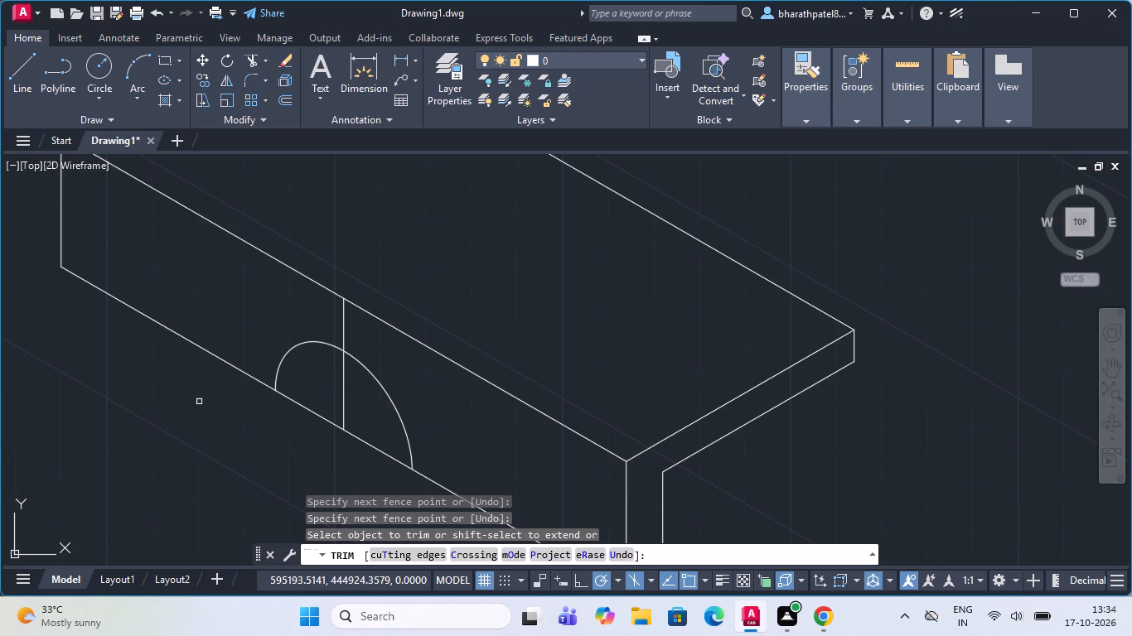
key("Escape")
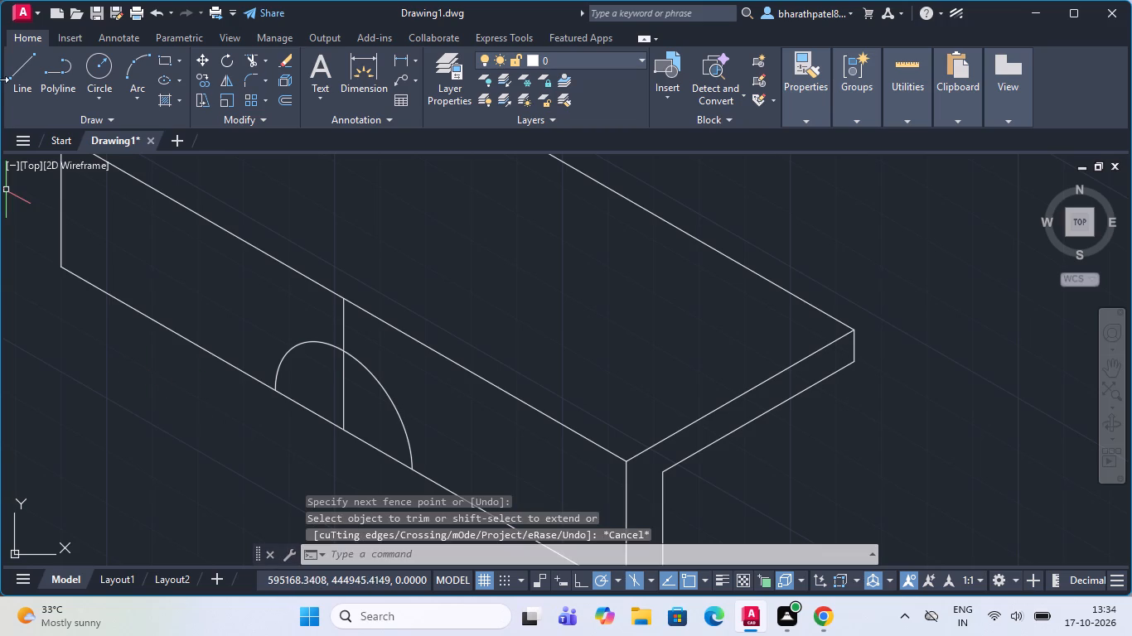
Start a line from the upper end of the middle vertical, on the side face's top edge.
left_click(21, 58)
scroll(240, 394, "down", 2)
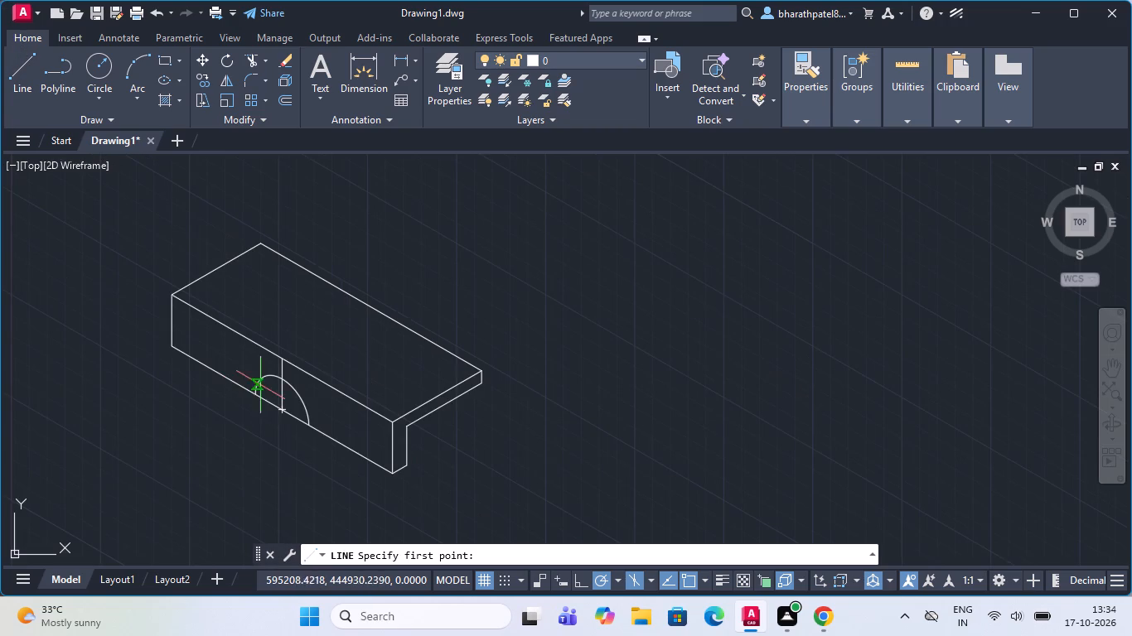
left_click(284, 362)
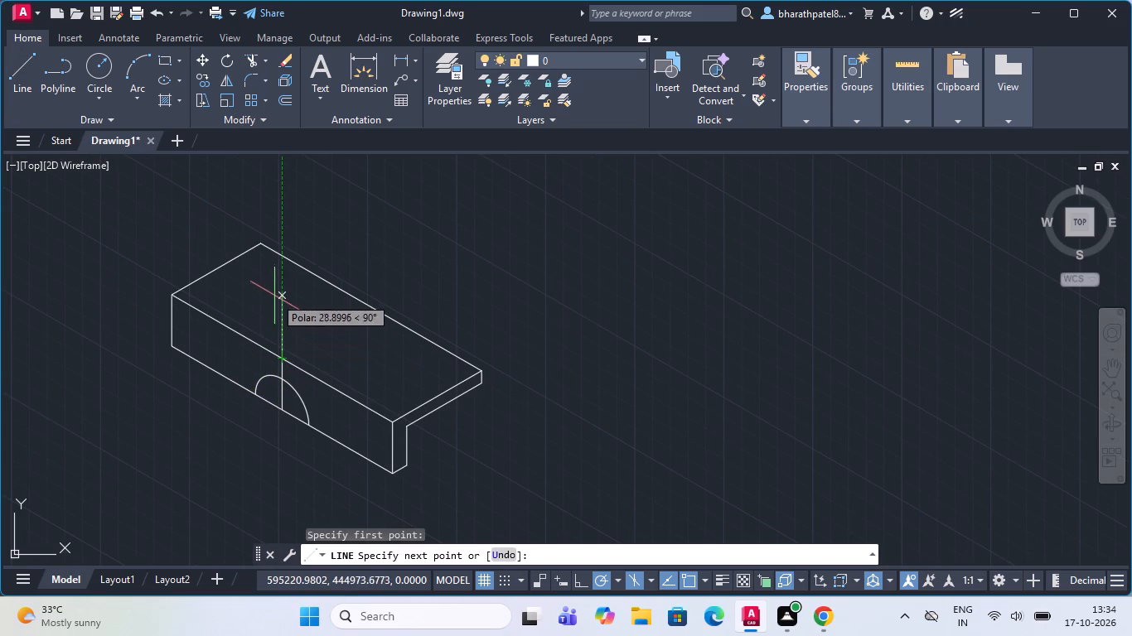
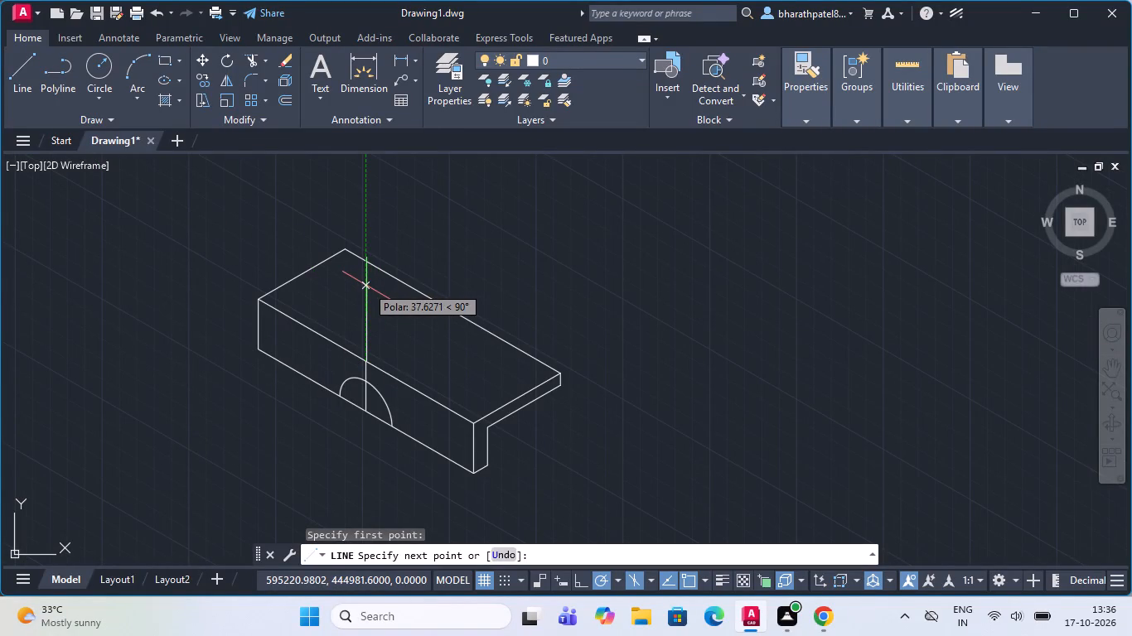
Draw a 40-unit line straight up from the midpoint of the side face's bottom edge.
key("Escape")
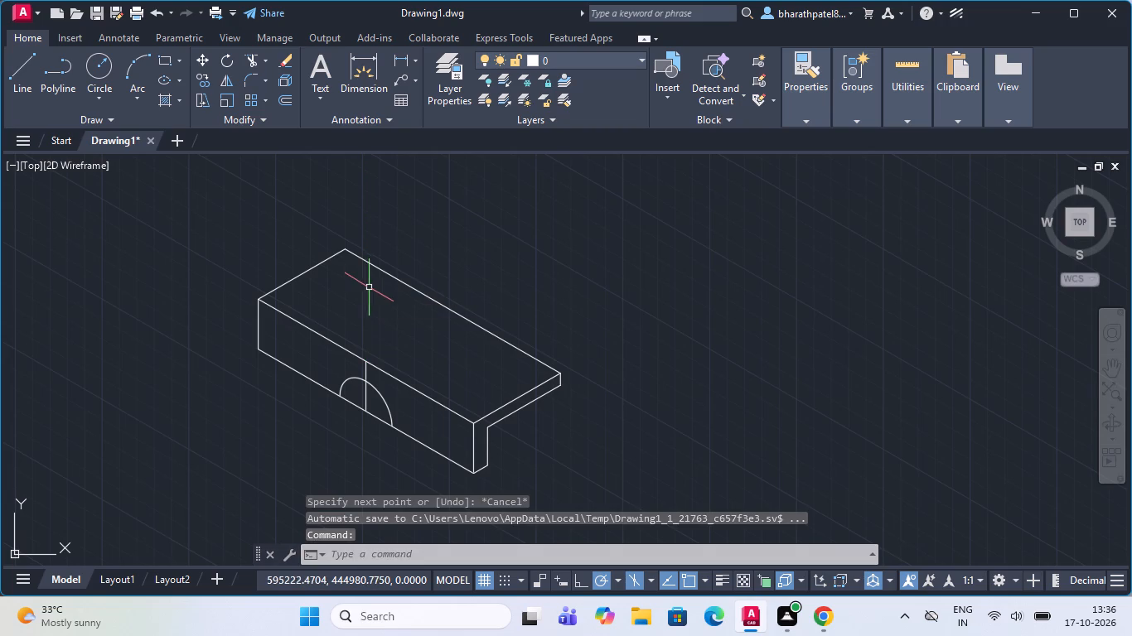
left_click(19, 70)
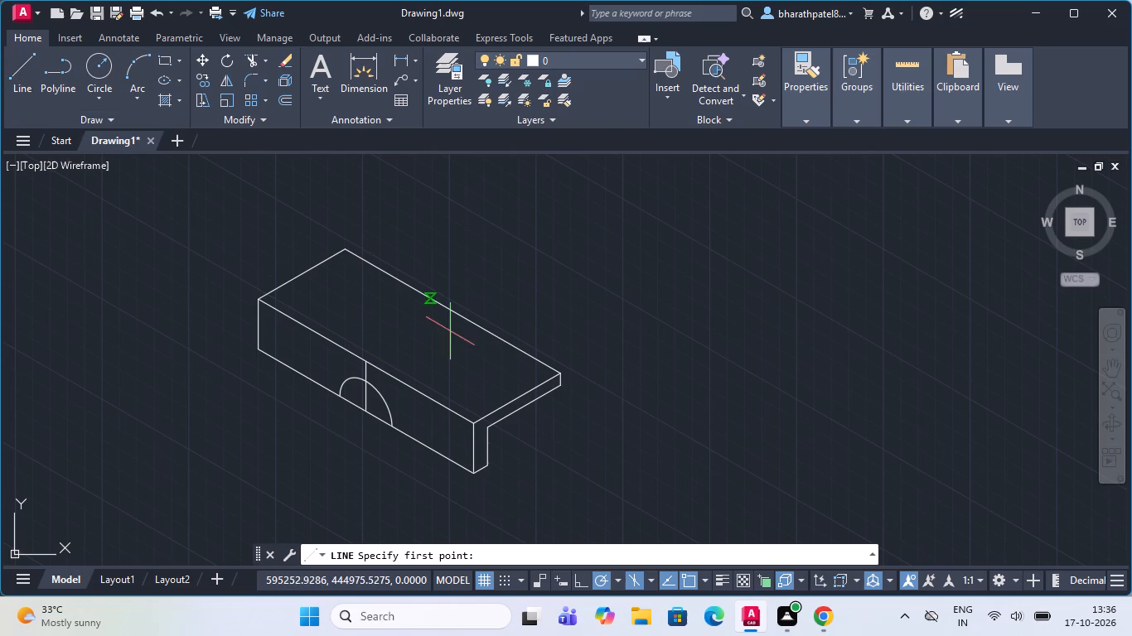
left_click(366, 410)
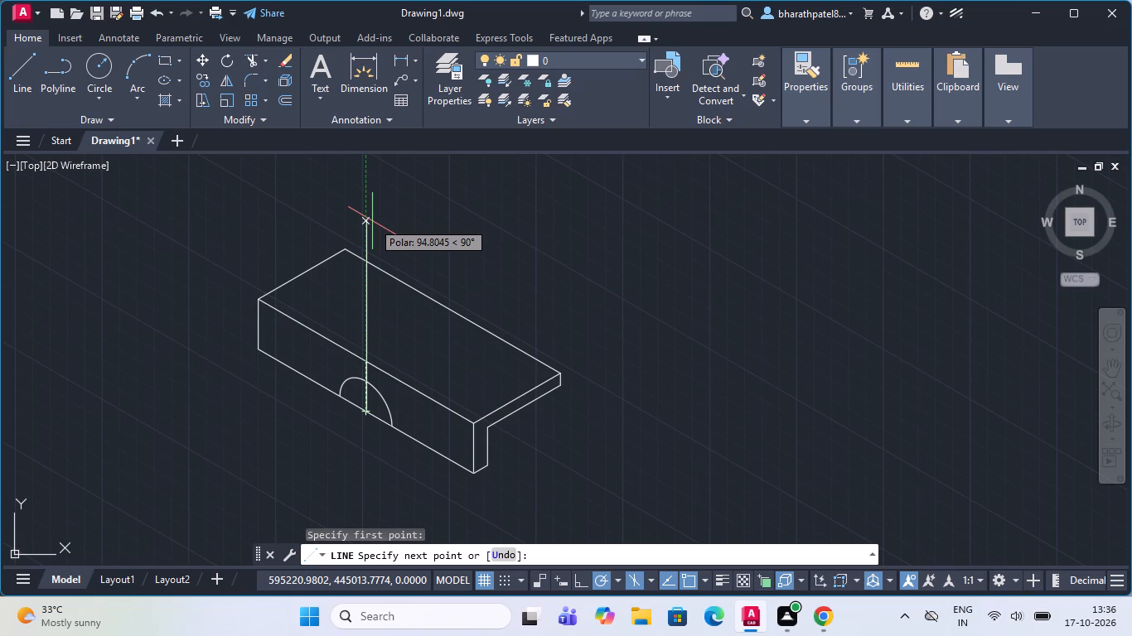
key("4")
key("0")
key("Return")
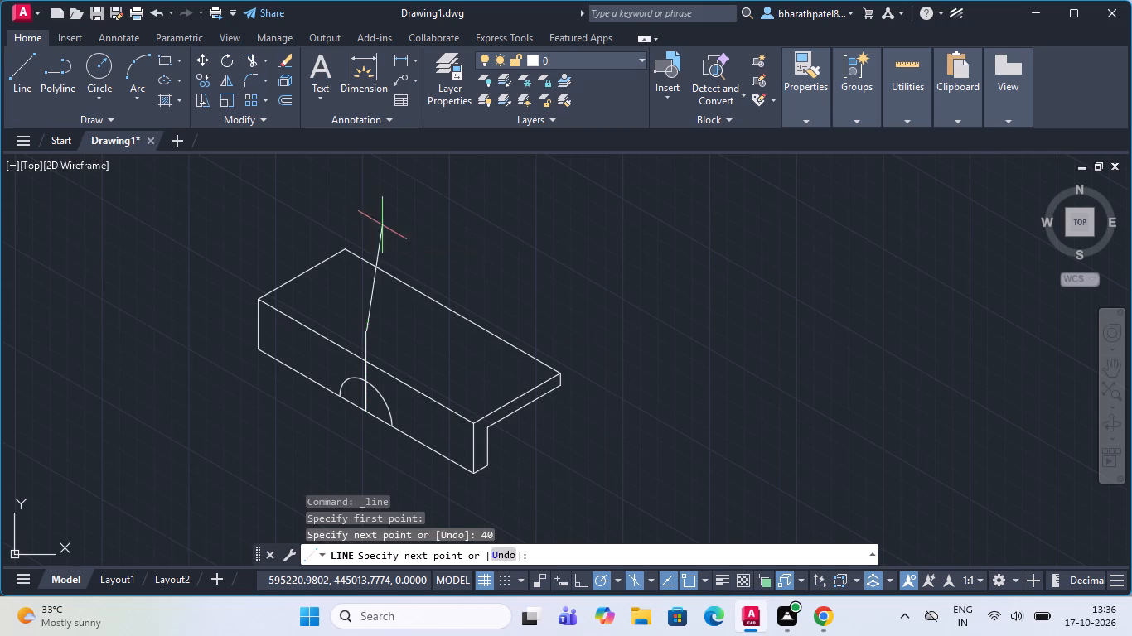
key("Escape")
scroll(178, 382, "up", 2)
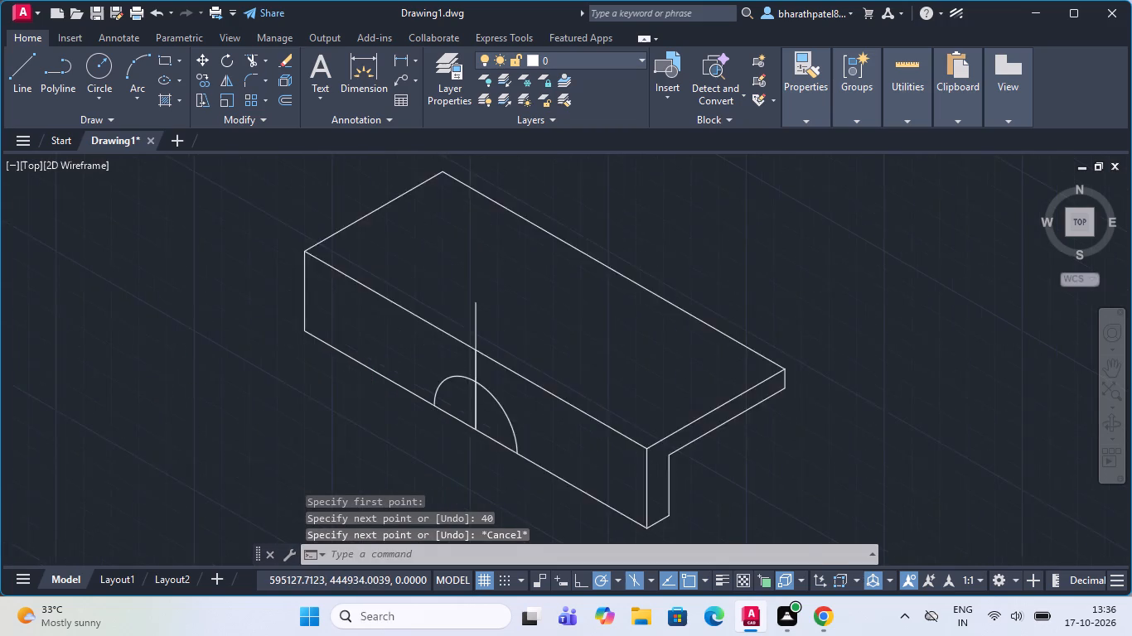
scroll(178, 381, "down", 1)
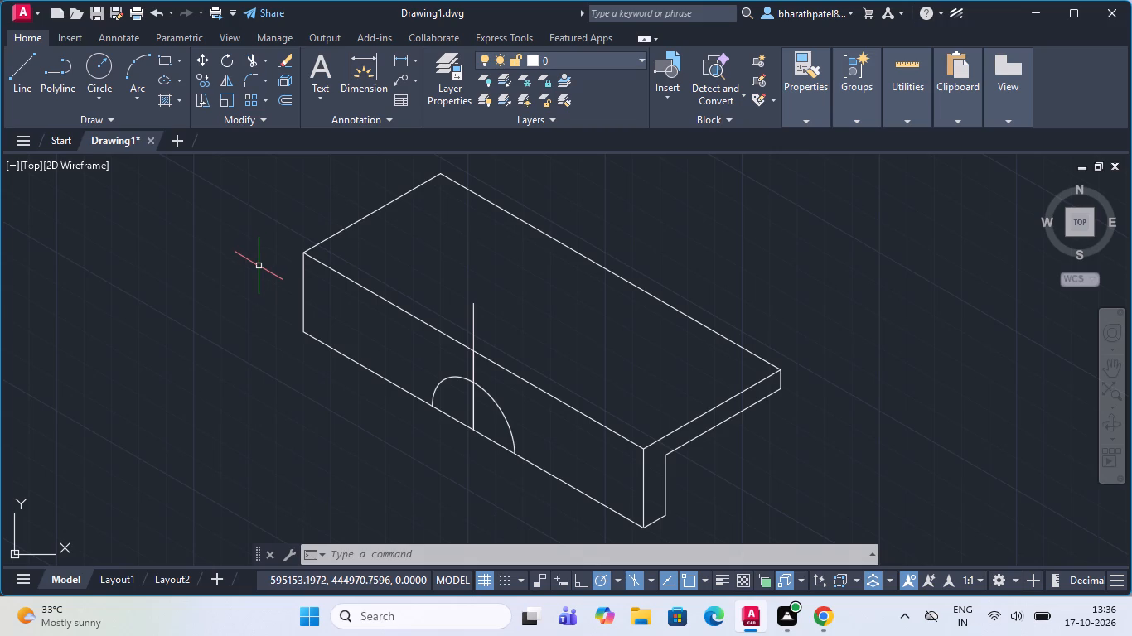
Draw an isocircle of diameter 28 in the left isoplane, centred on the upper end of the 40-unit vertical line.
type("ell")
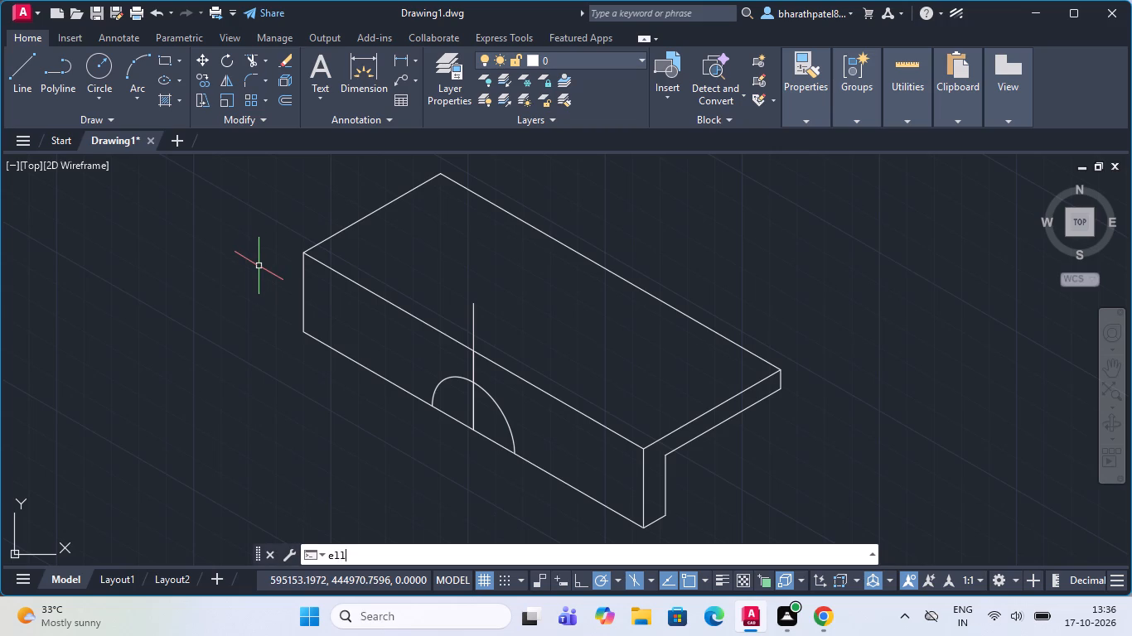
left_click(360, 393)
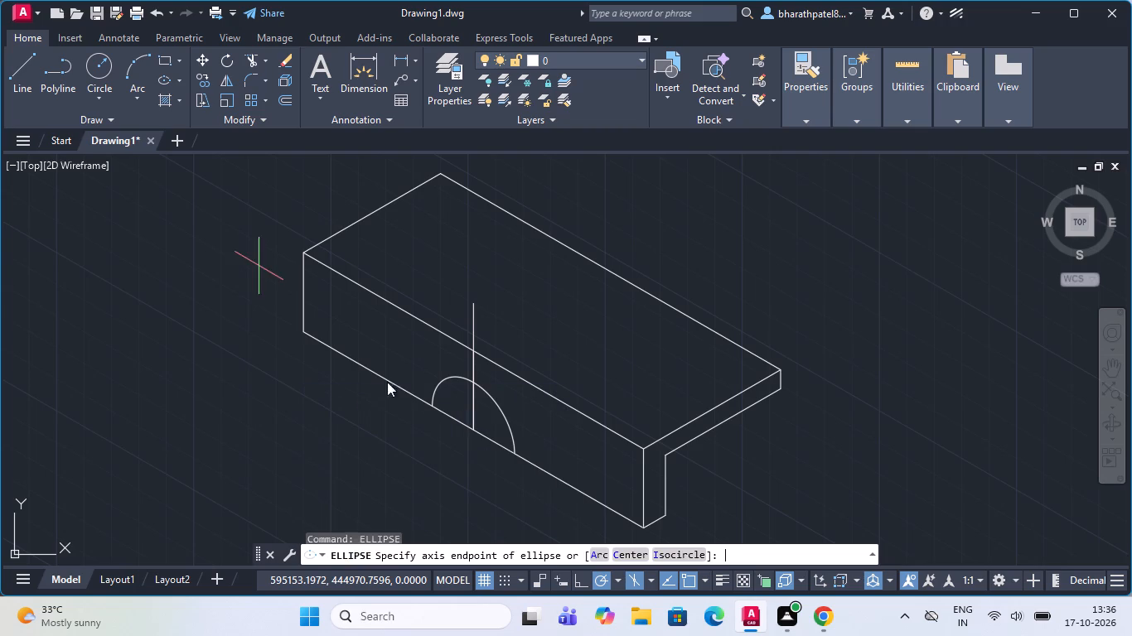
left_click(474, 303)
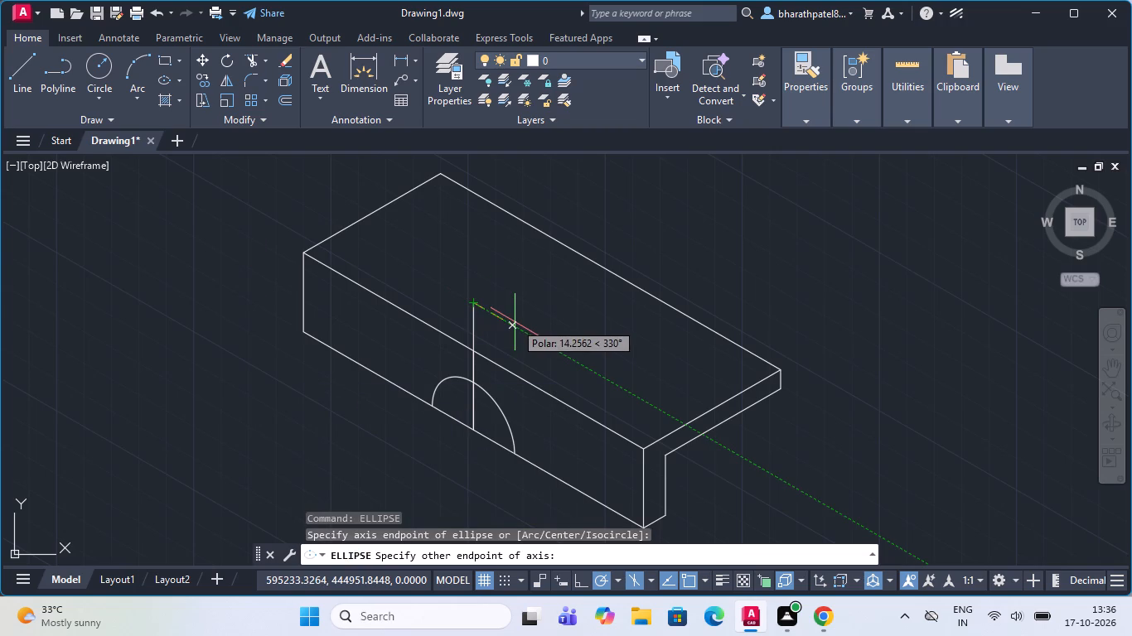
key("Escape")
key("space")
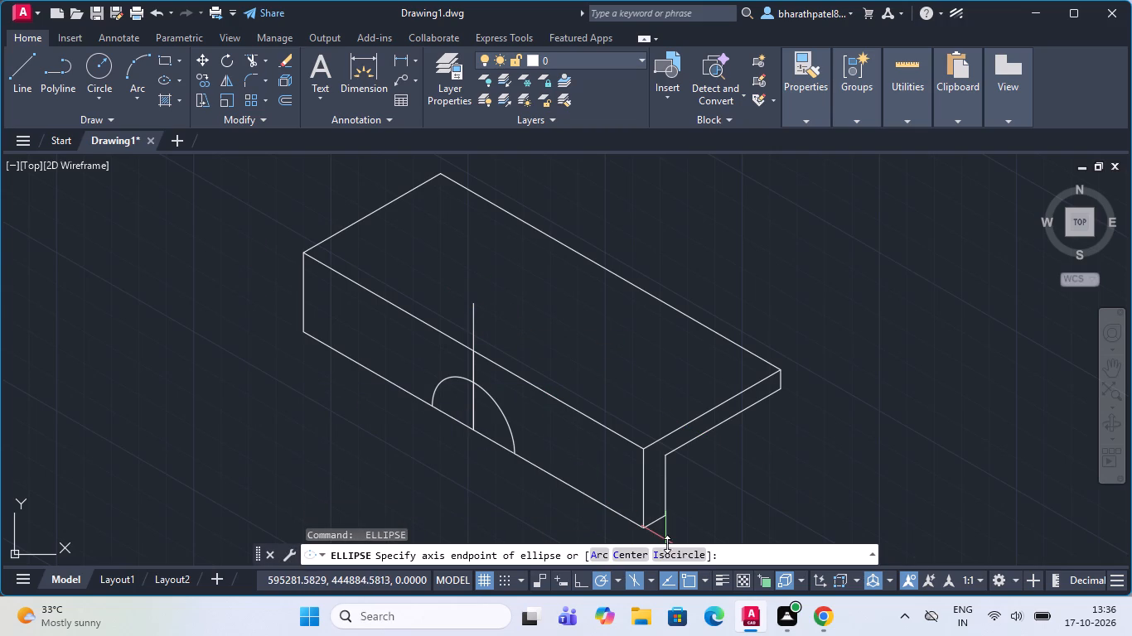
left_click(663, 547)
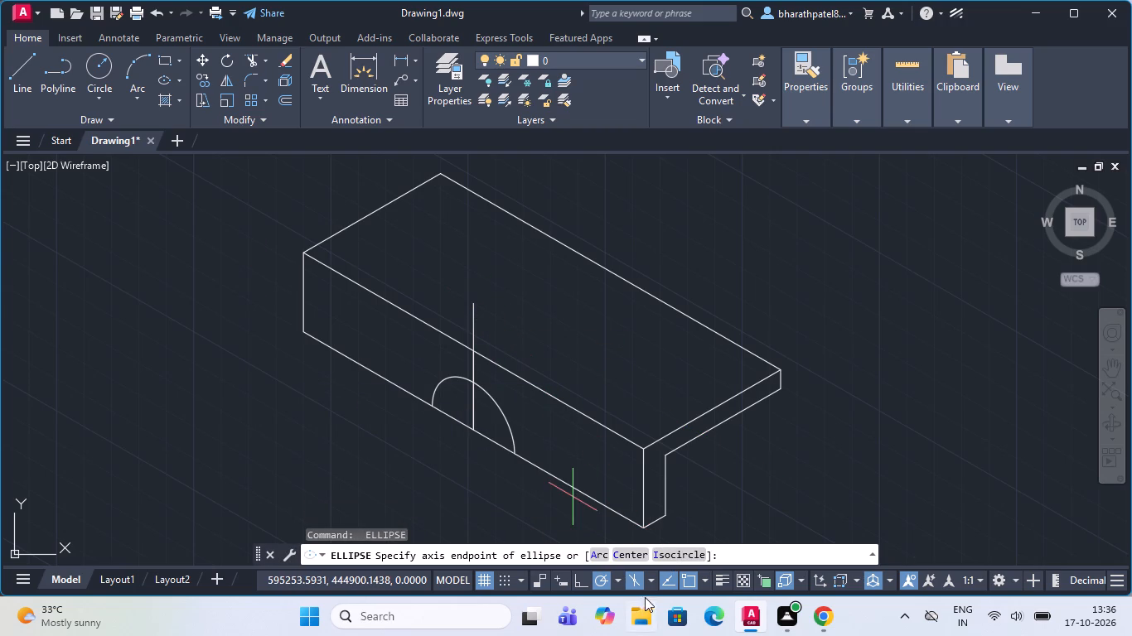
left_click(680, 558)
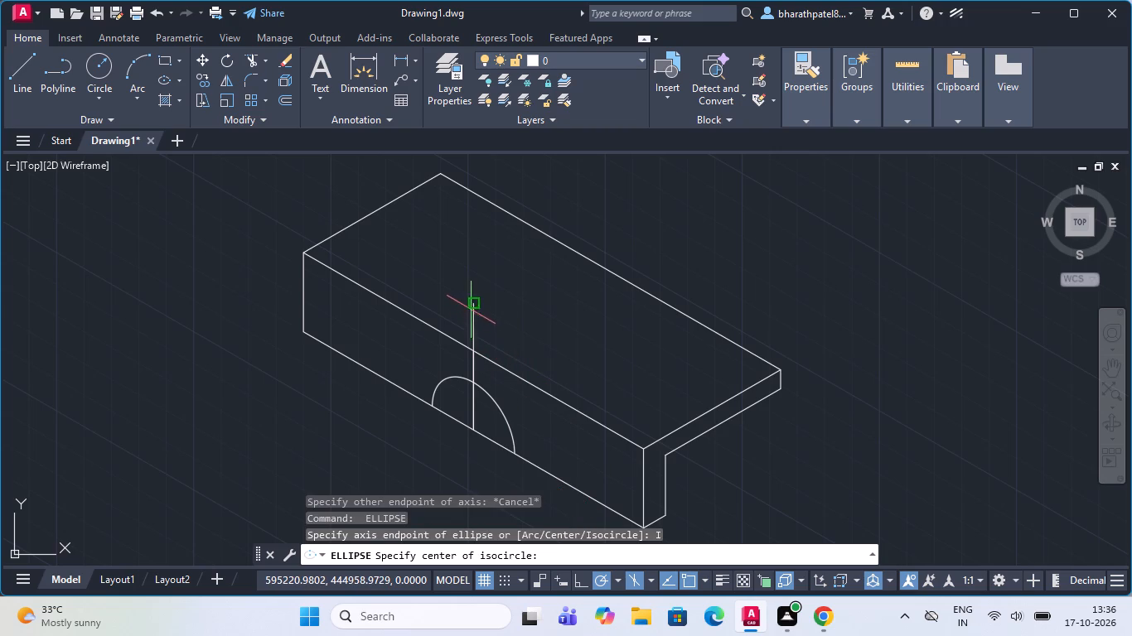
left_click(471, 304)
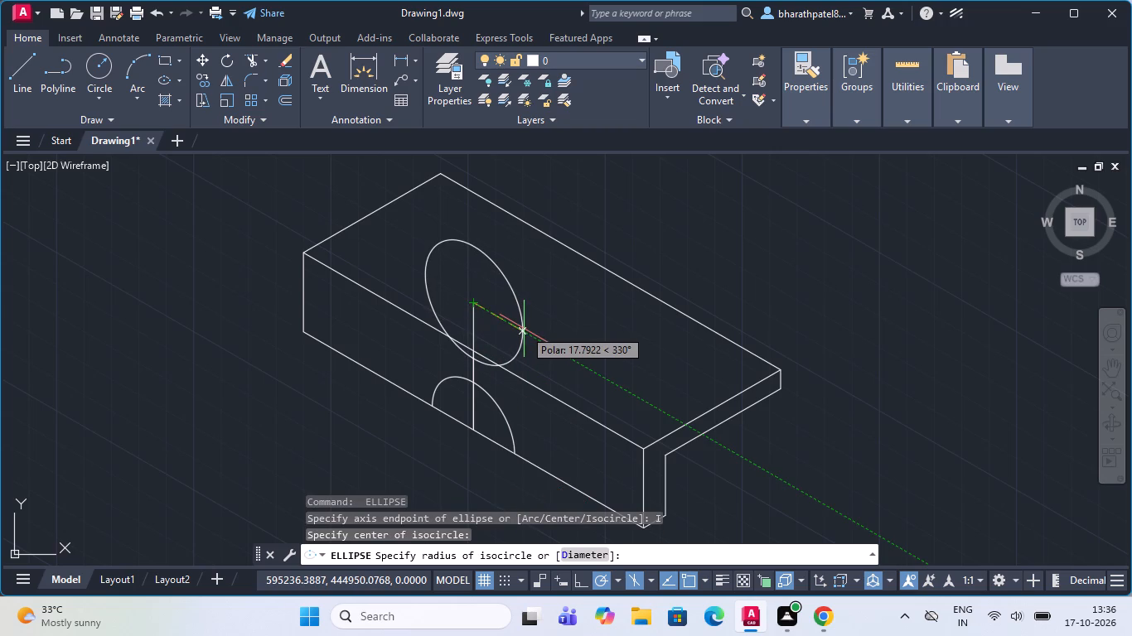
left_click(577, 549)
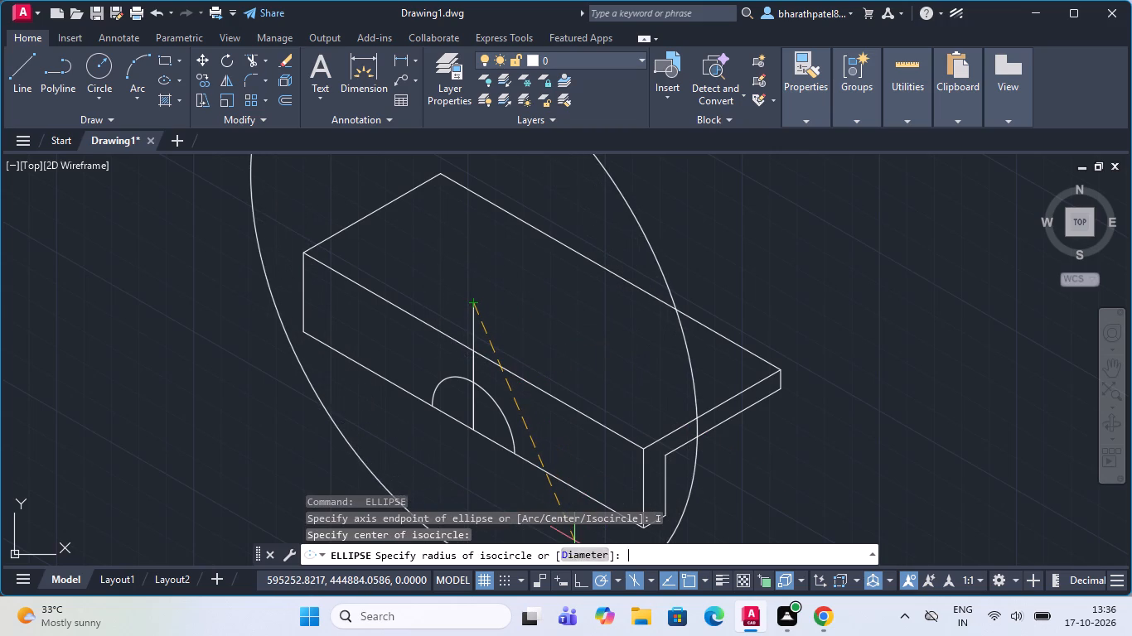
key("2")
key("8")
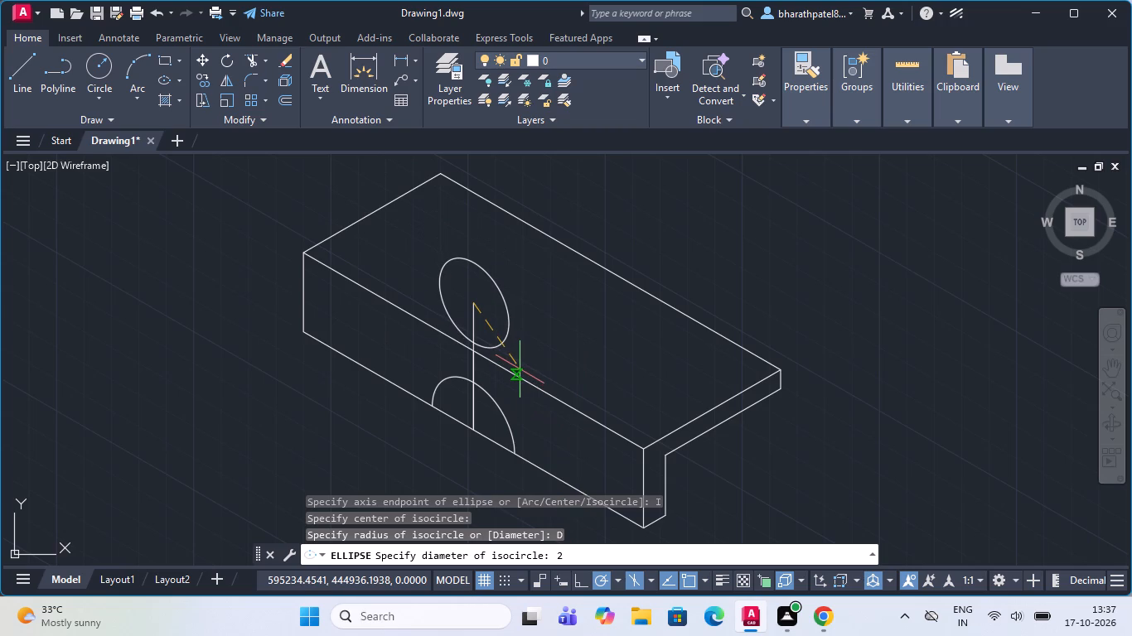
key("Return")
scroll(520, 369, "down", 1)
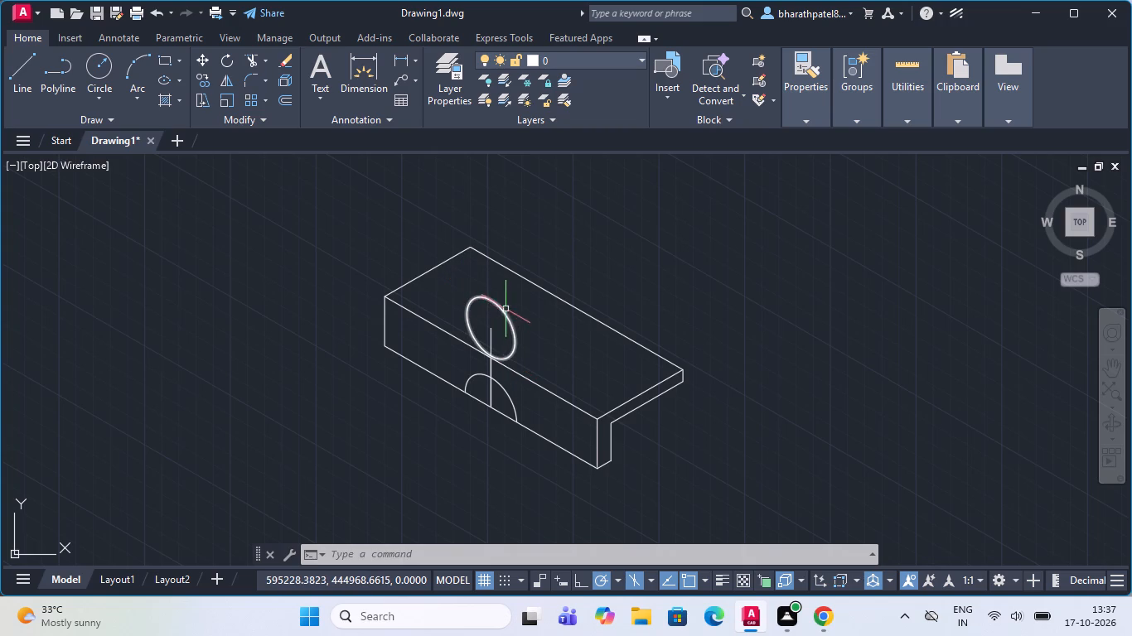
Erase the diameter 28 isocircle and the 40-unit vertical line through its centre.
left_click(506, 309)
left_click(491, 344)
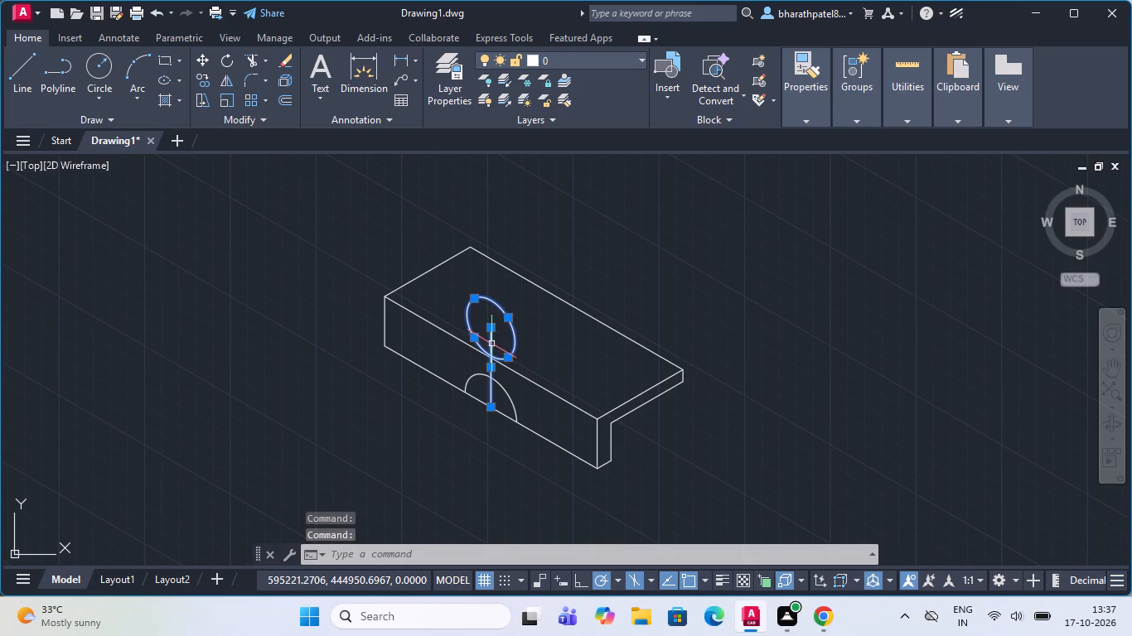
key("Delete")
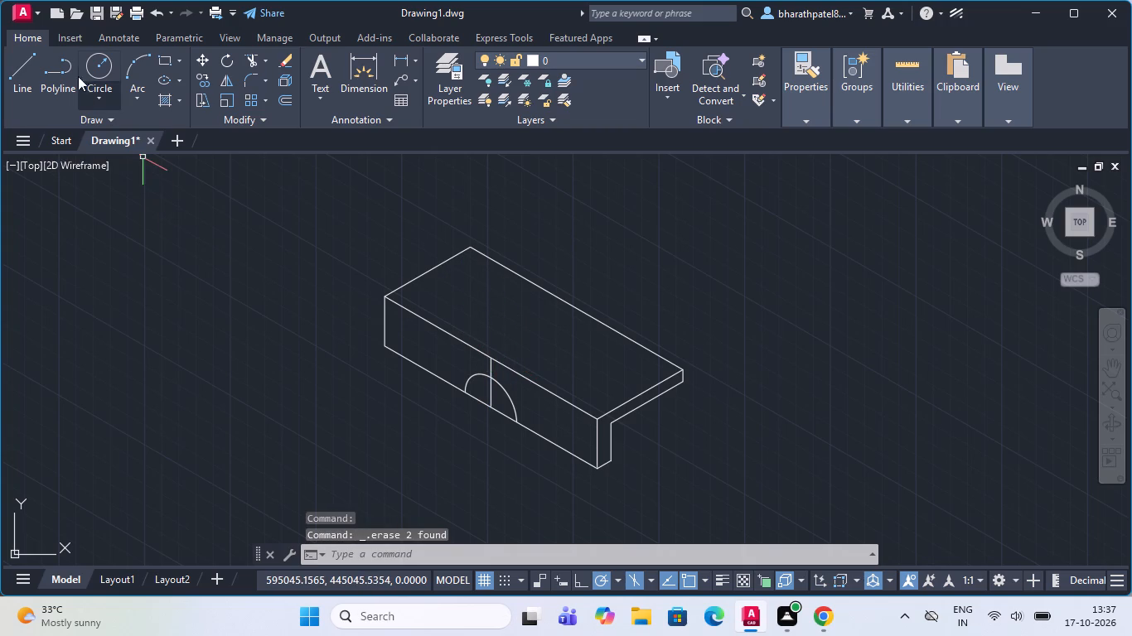
Draw a 40-unit line straight up from the upper end of the middle vertical, on the side face's top edge.
left_click(25, 63)
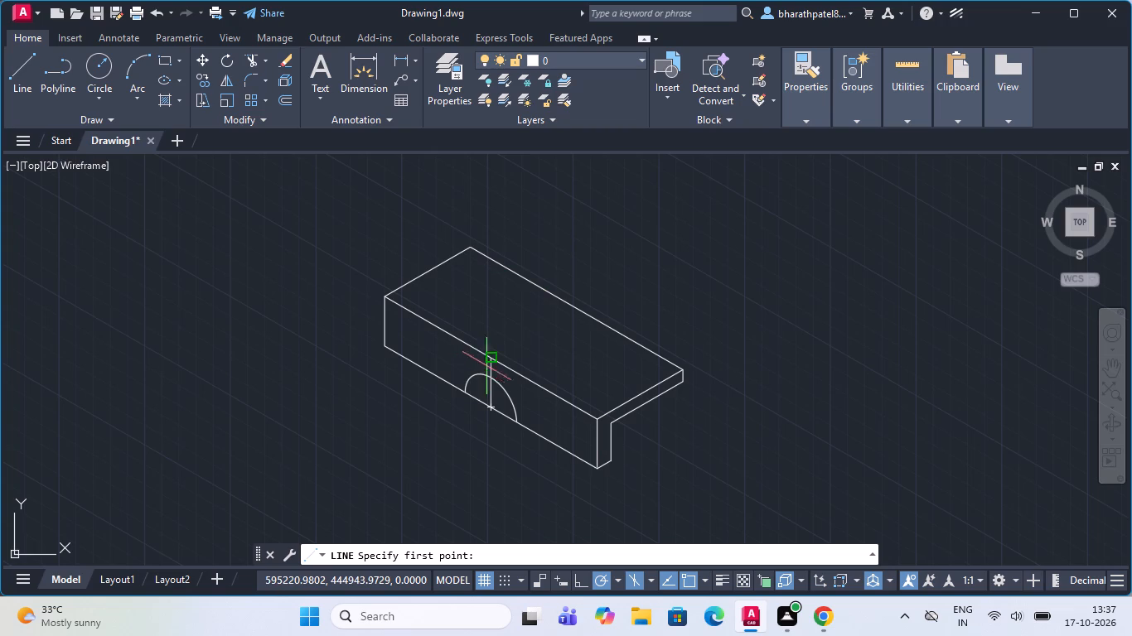
left_click(494, 361)
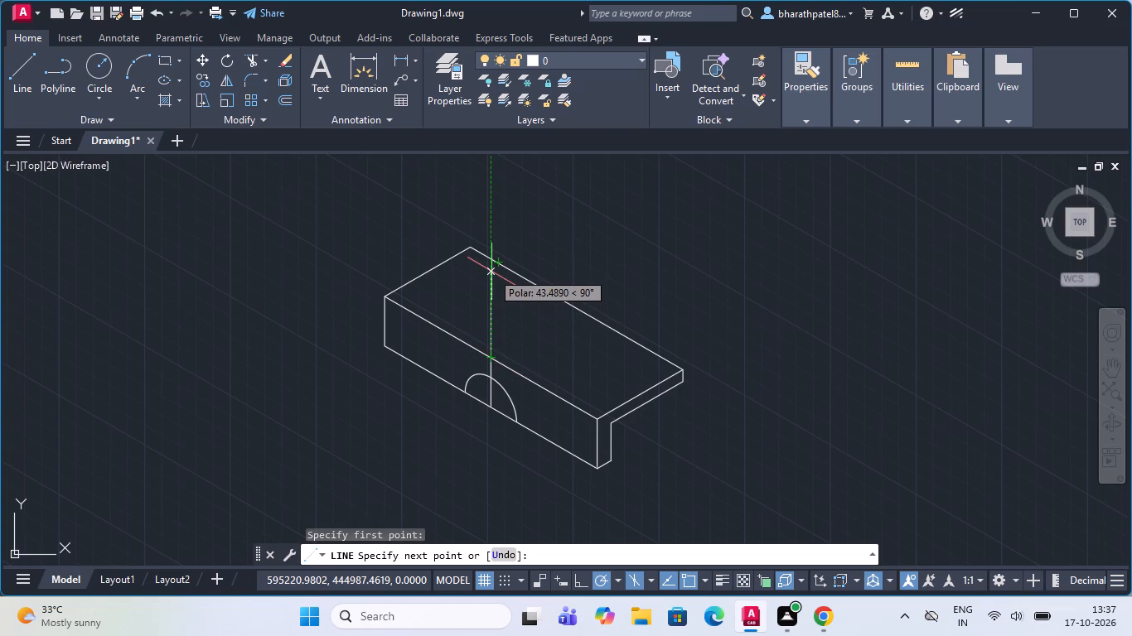
key("4")
key("0")
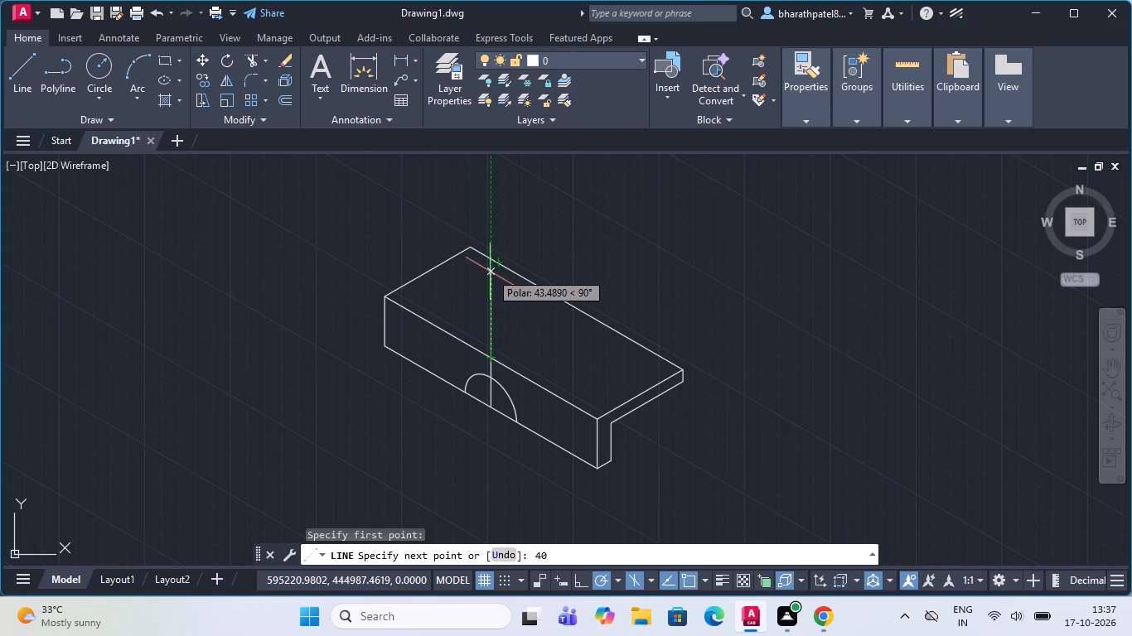
key("Return")
key("Escape")
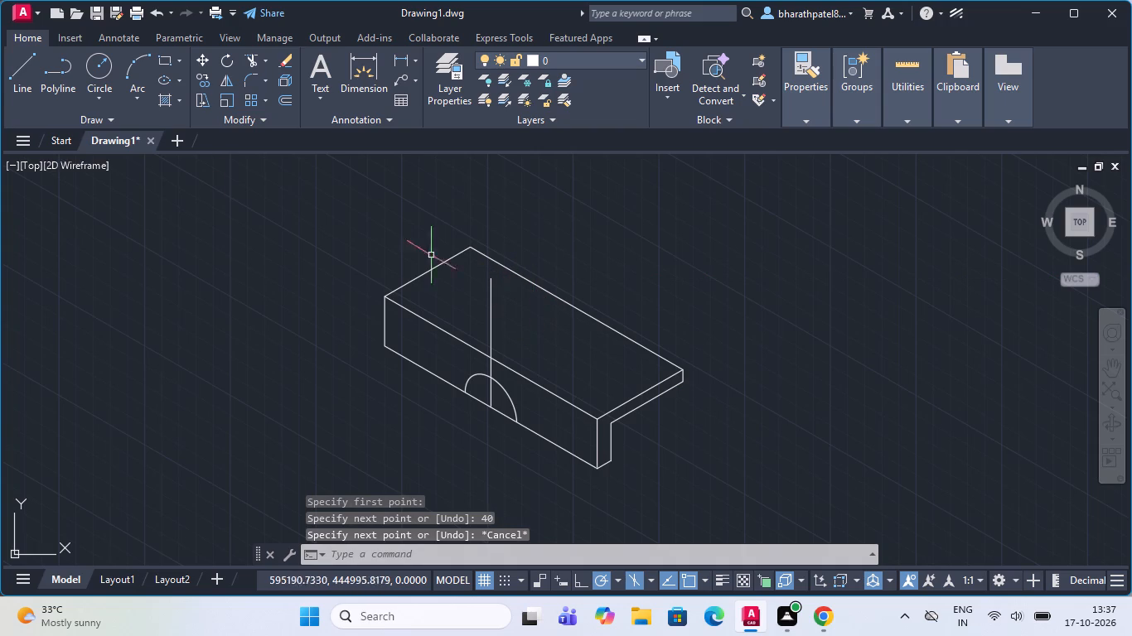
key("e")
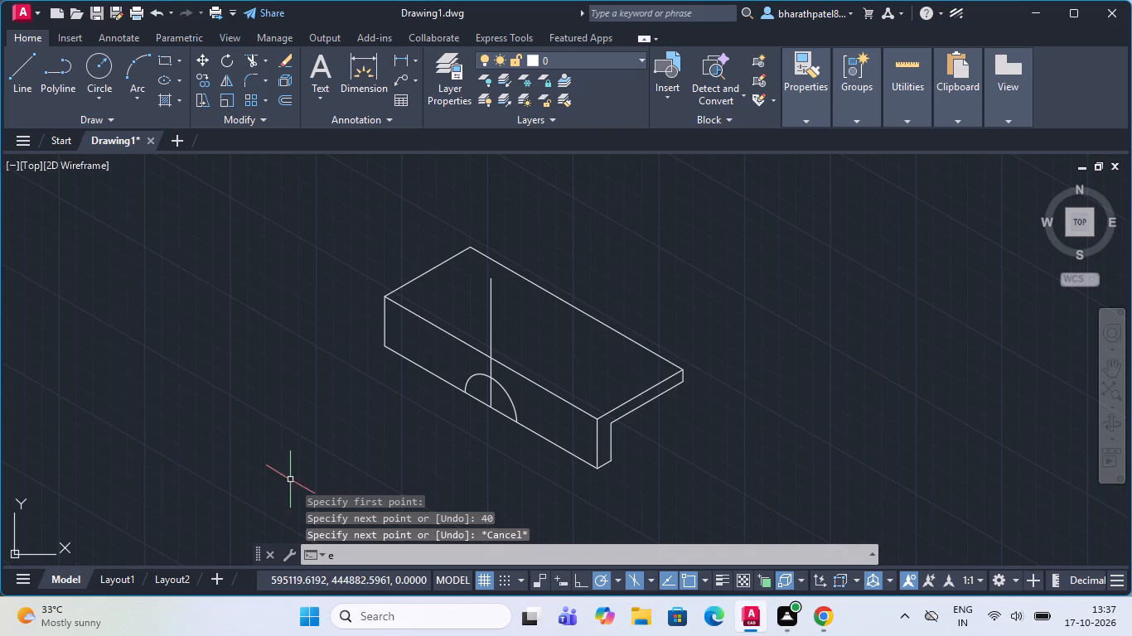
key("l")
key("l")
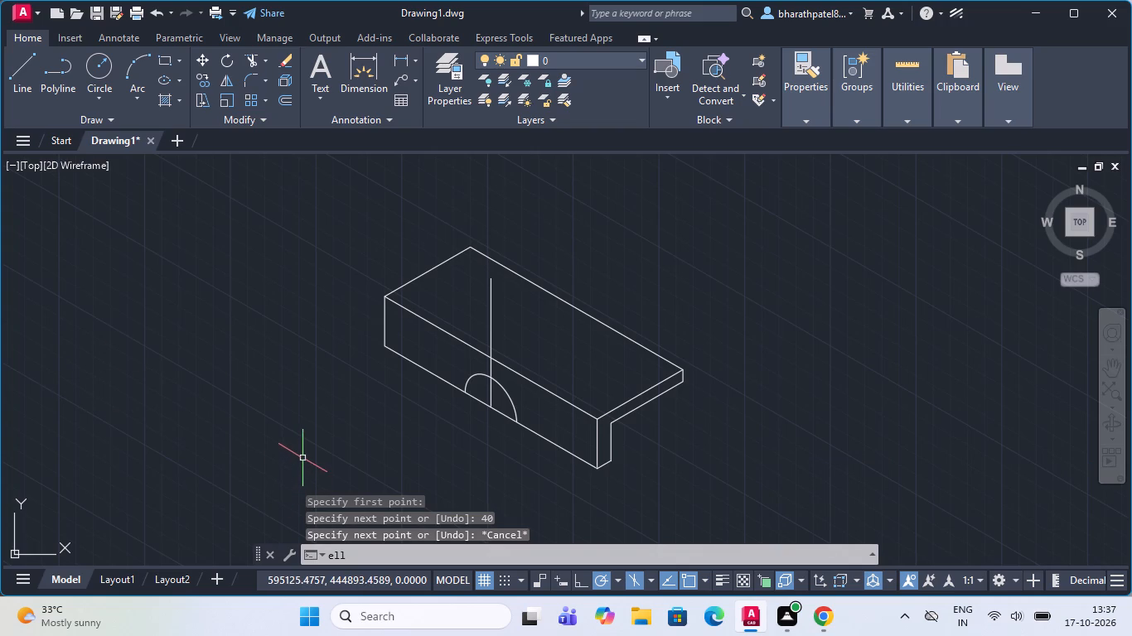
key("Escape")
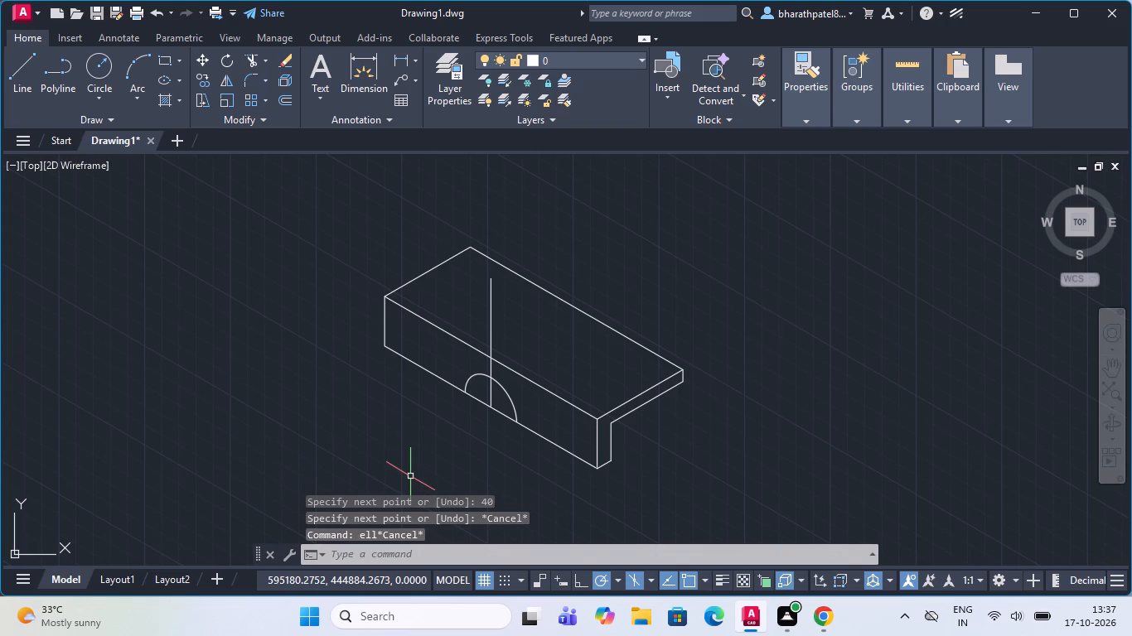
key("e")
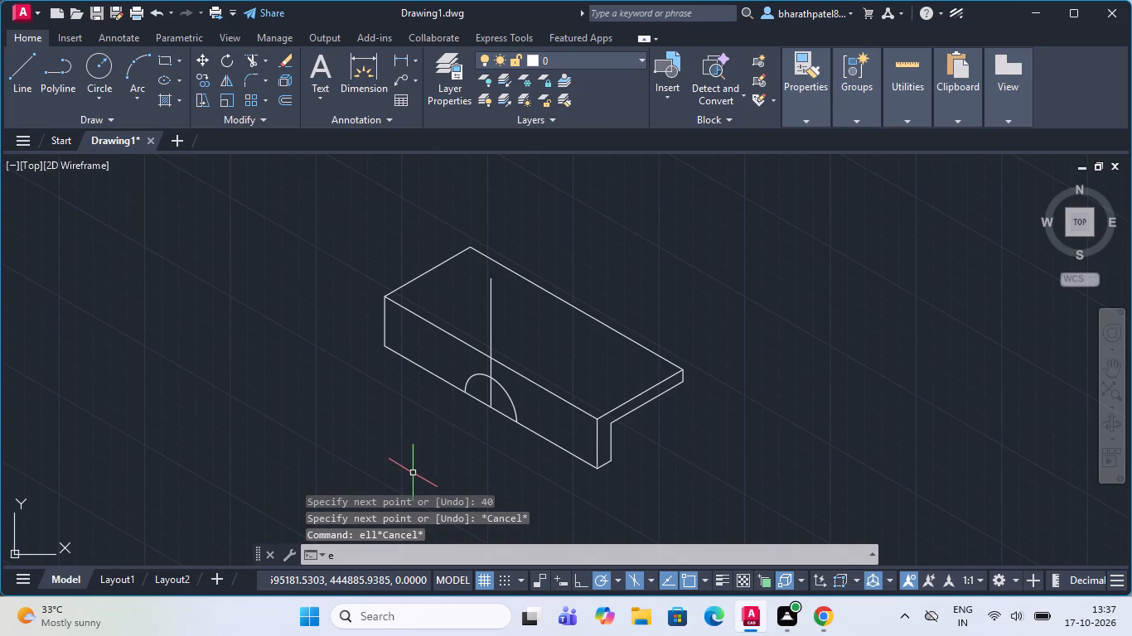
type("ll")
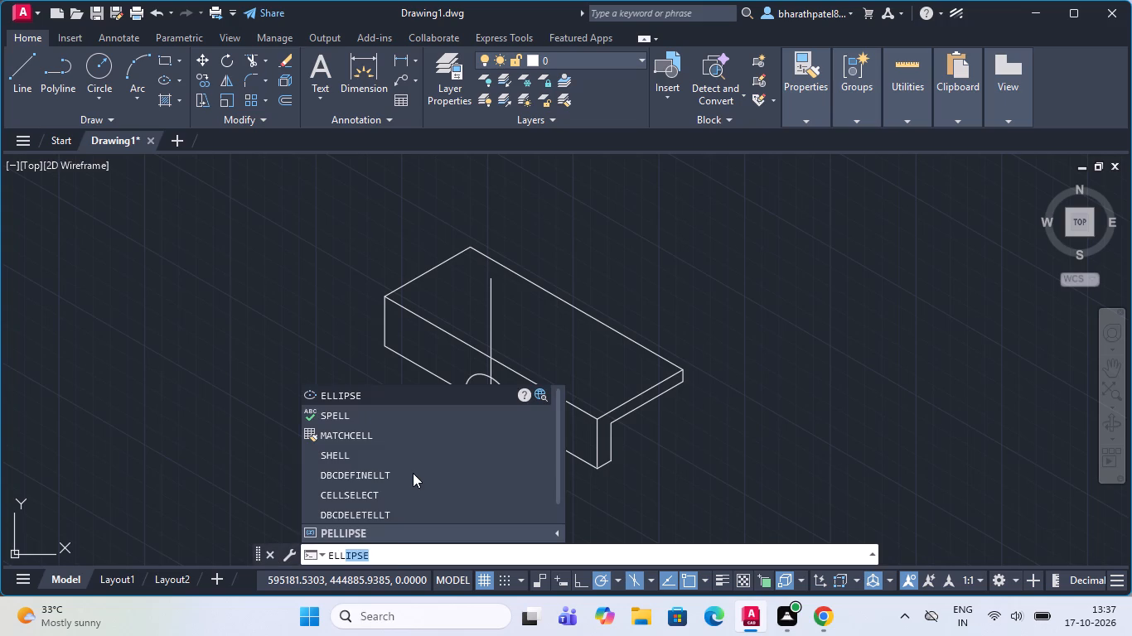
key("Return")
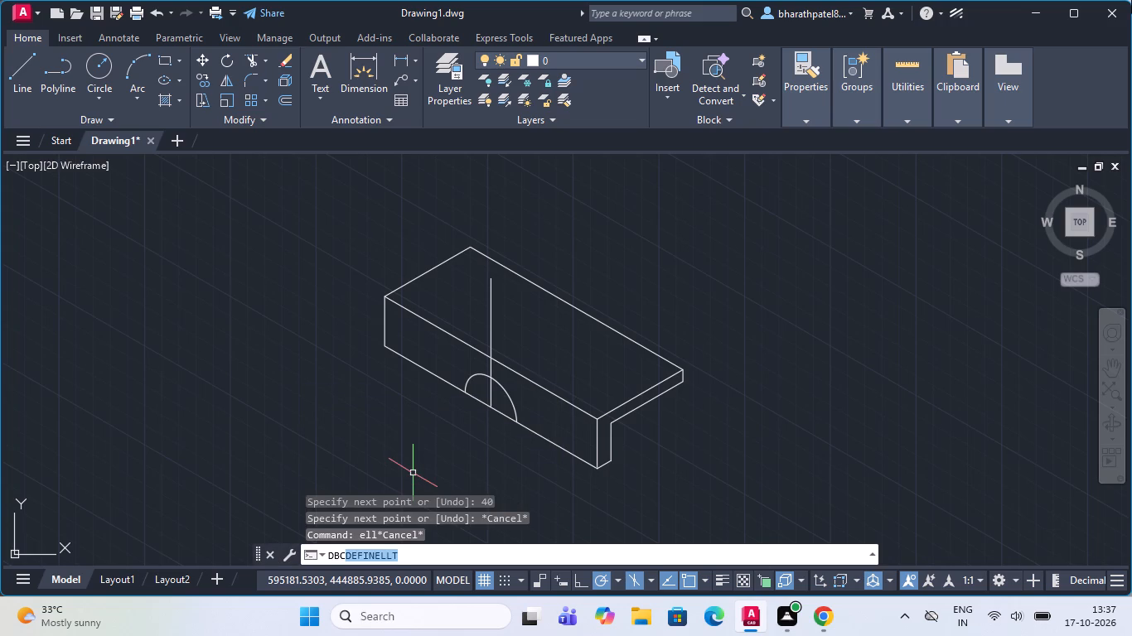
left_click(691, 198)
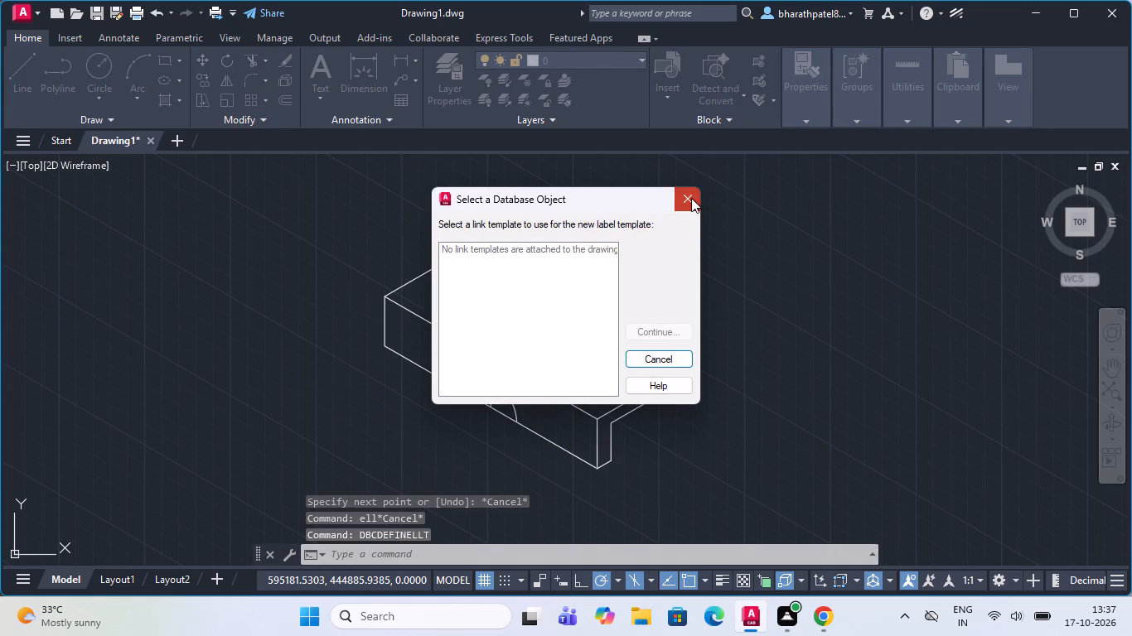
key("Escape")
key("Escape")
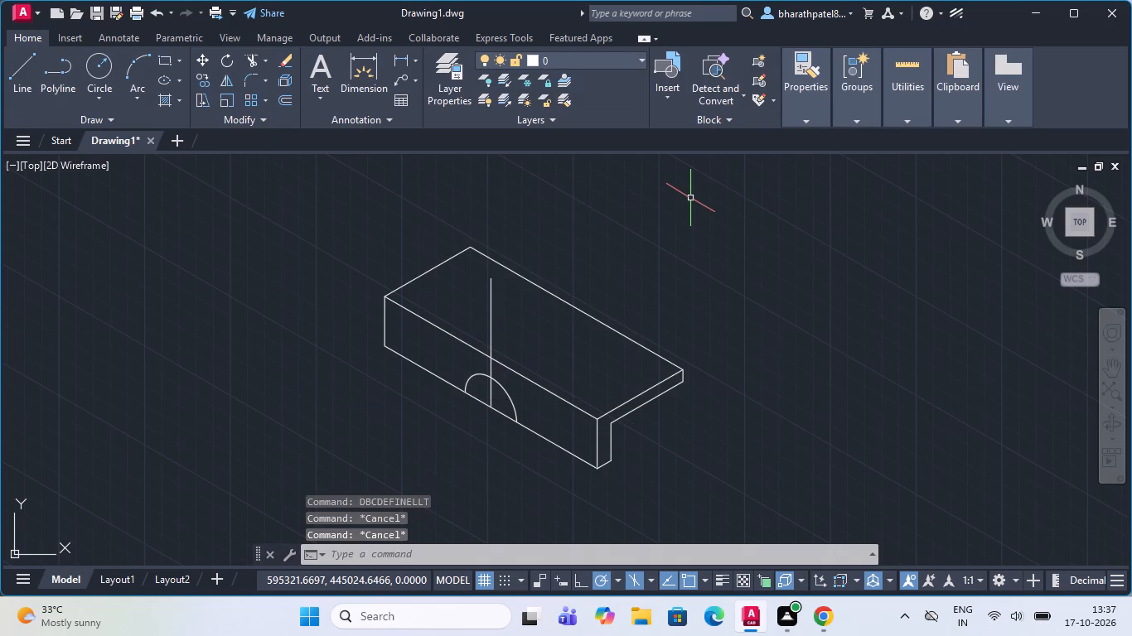
Draw an isocircle of diameter 28 in the left isoplane, centred on the upper end of the vertical line above the side face.
key("e")
type("ll")
key("Return")
left_click(676, 550)
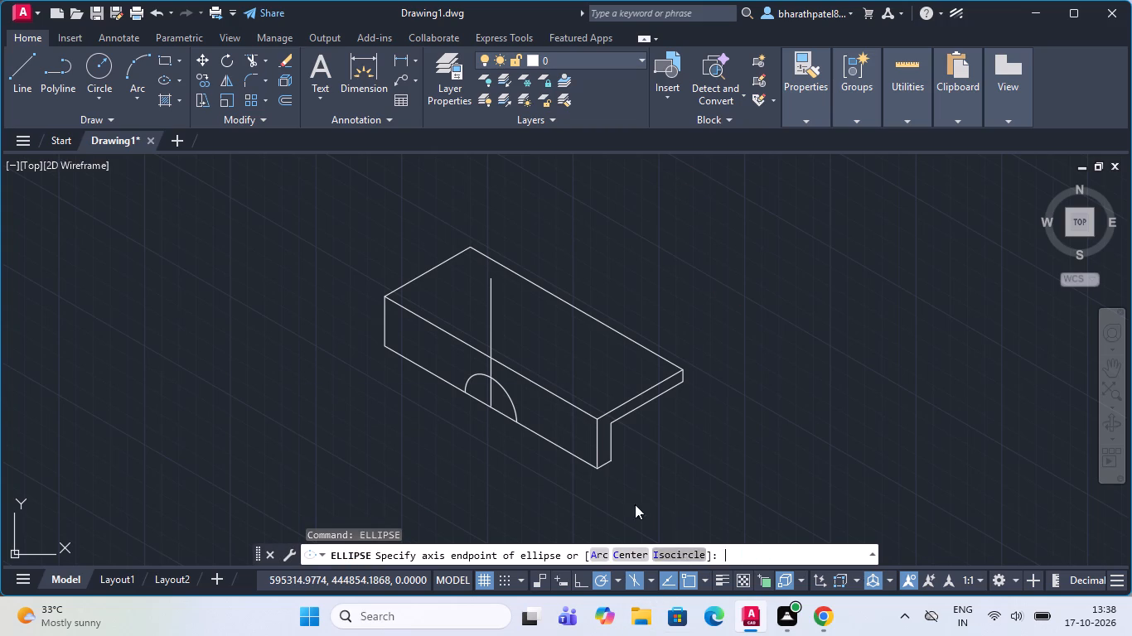
left_click(493, 282)
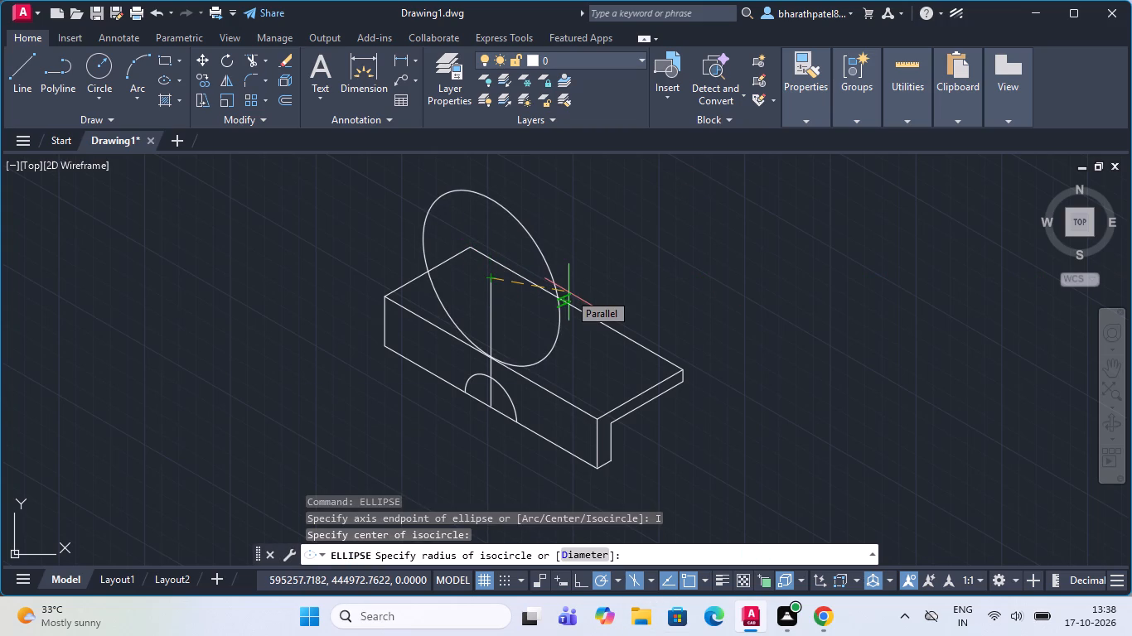
key("F5")
key("F5")
key("F5")
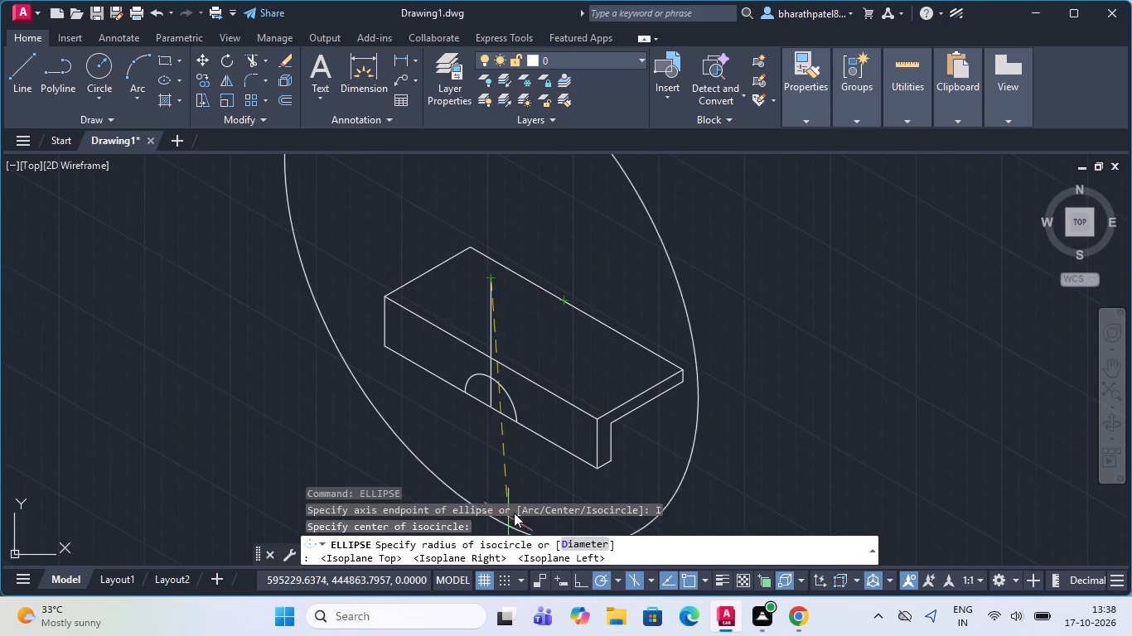
left_click(576, 542)
key("2")
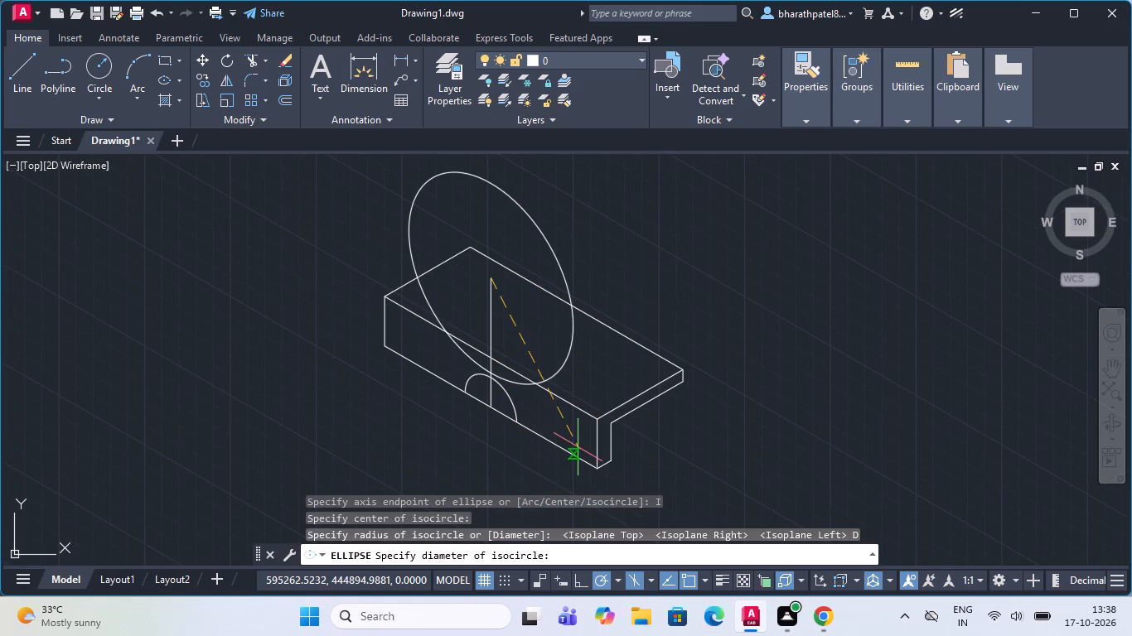
key("8")
key("Return")
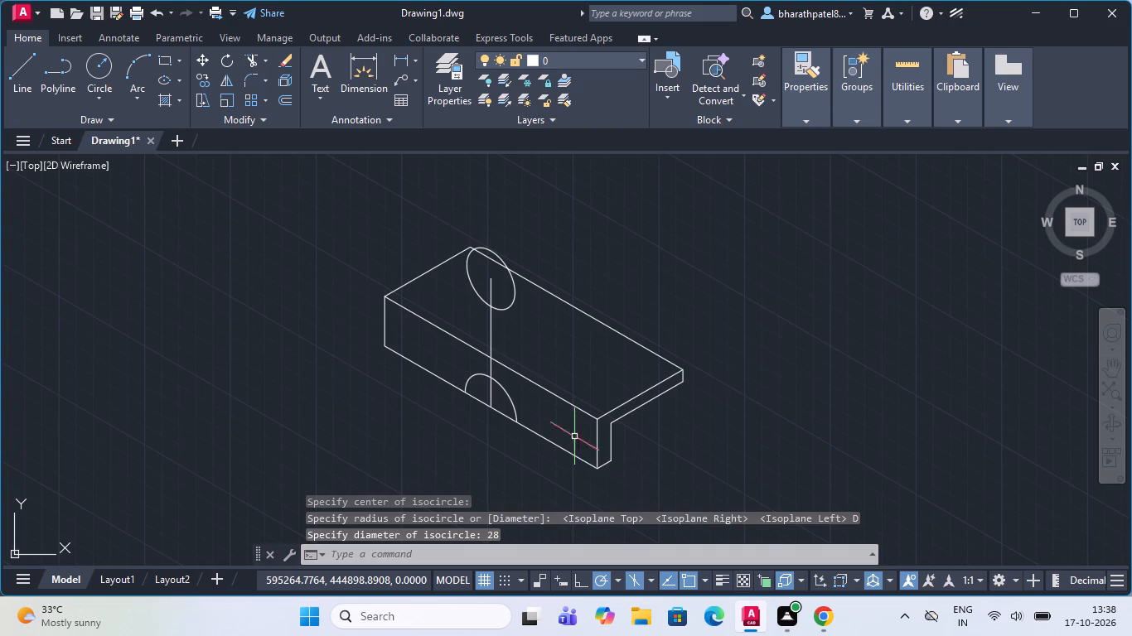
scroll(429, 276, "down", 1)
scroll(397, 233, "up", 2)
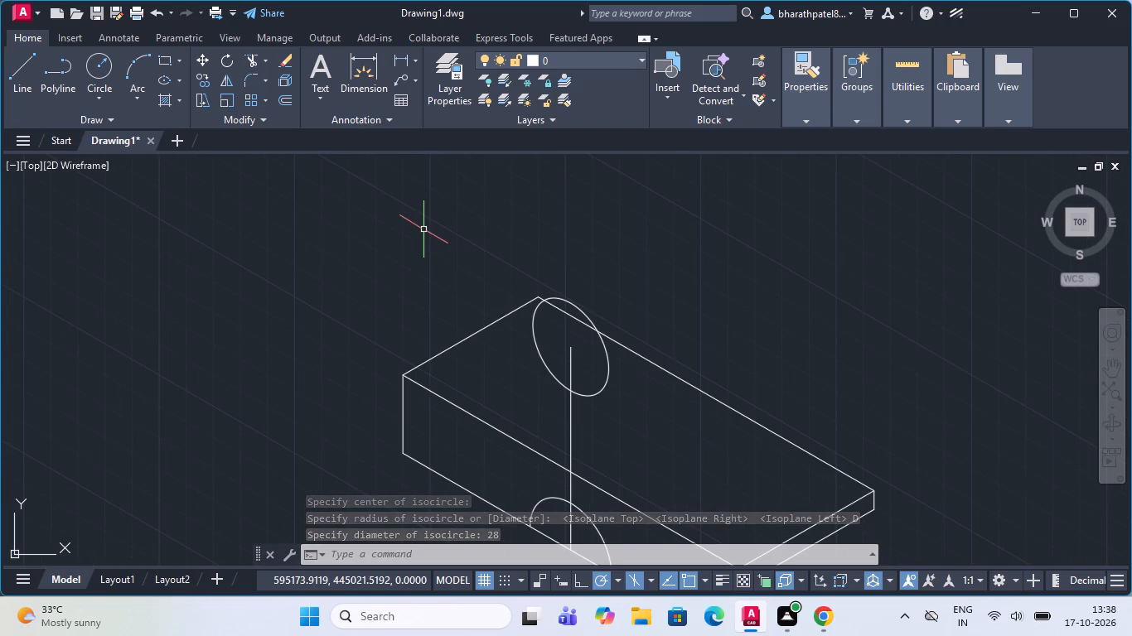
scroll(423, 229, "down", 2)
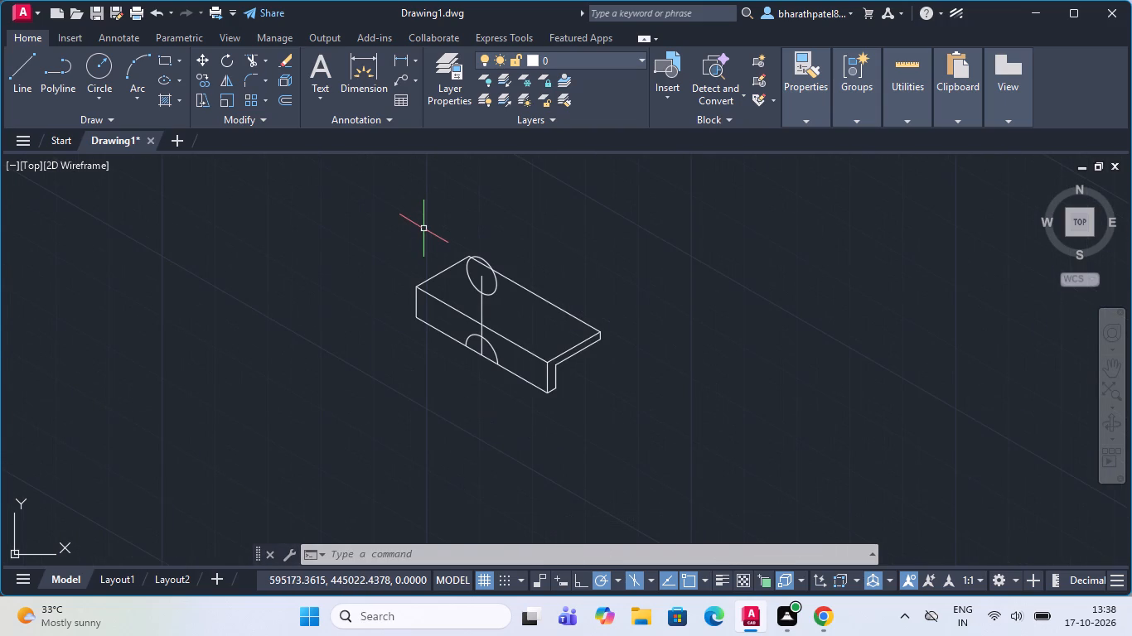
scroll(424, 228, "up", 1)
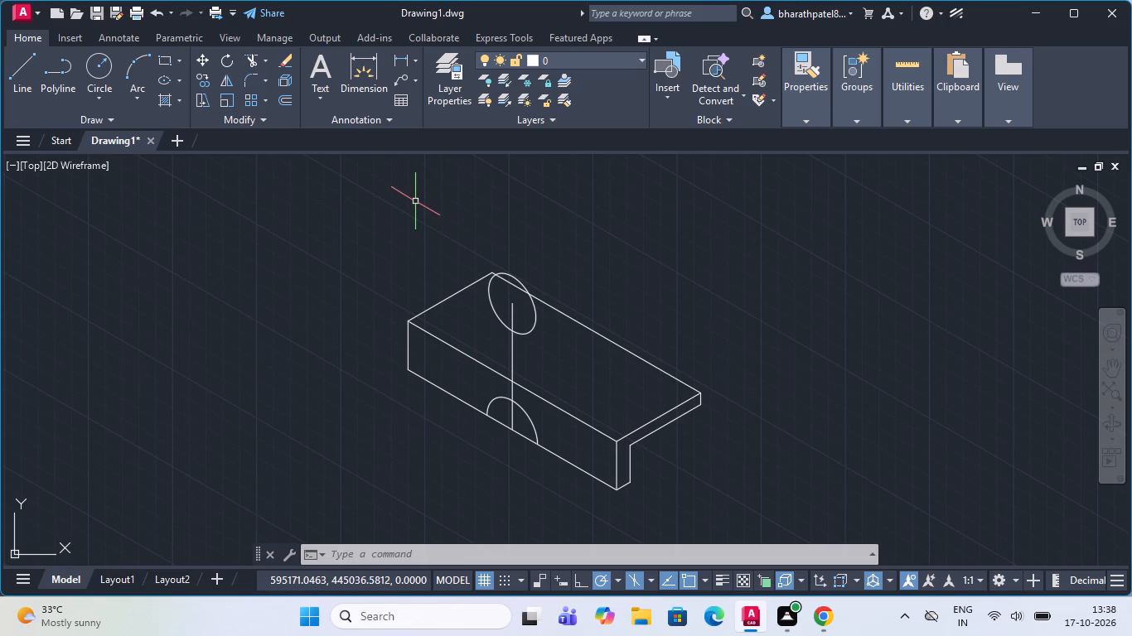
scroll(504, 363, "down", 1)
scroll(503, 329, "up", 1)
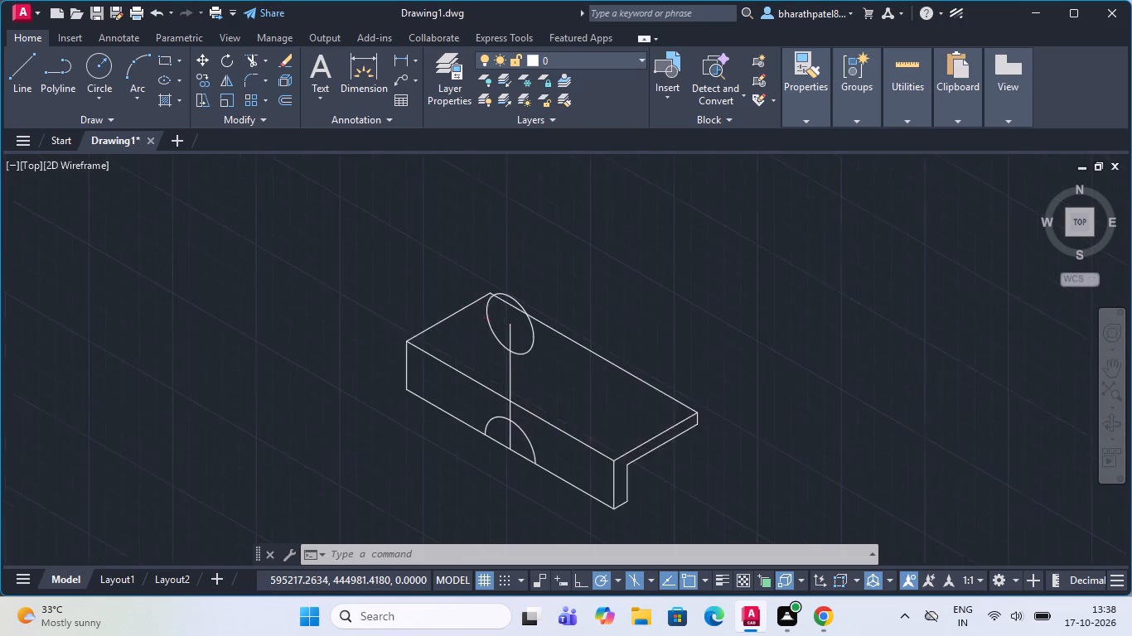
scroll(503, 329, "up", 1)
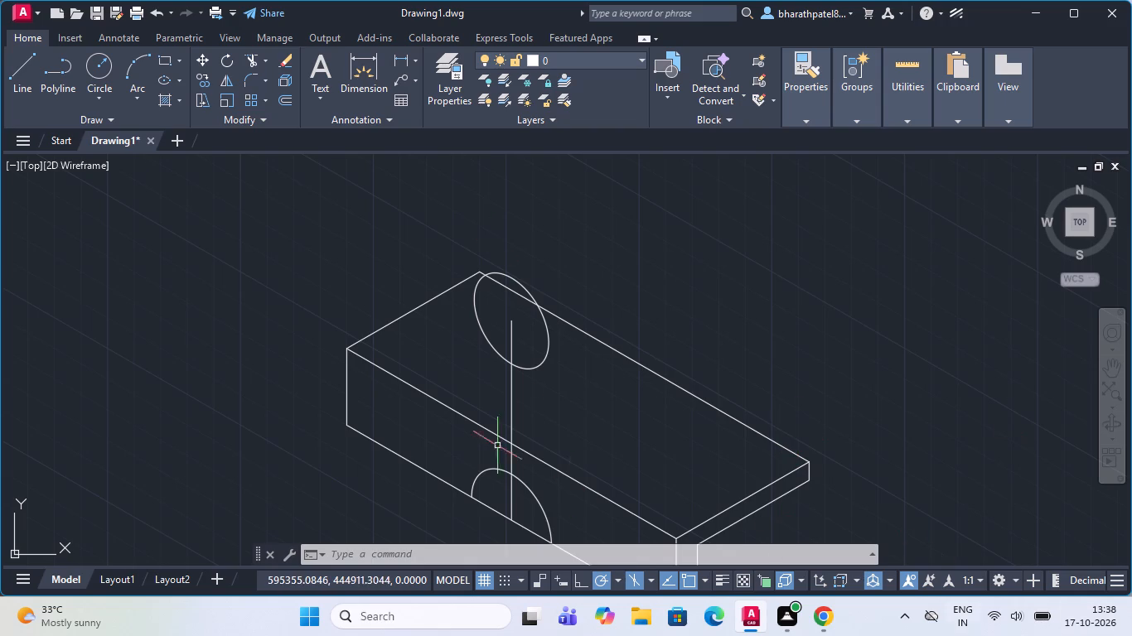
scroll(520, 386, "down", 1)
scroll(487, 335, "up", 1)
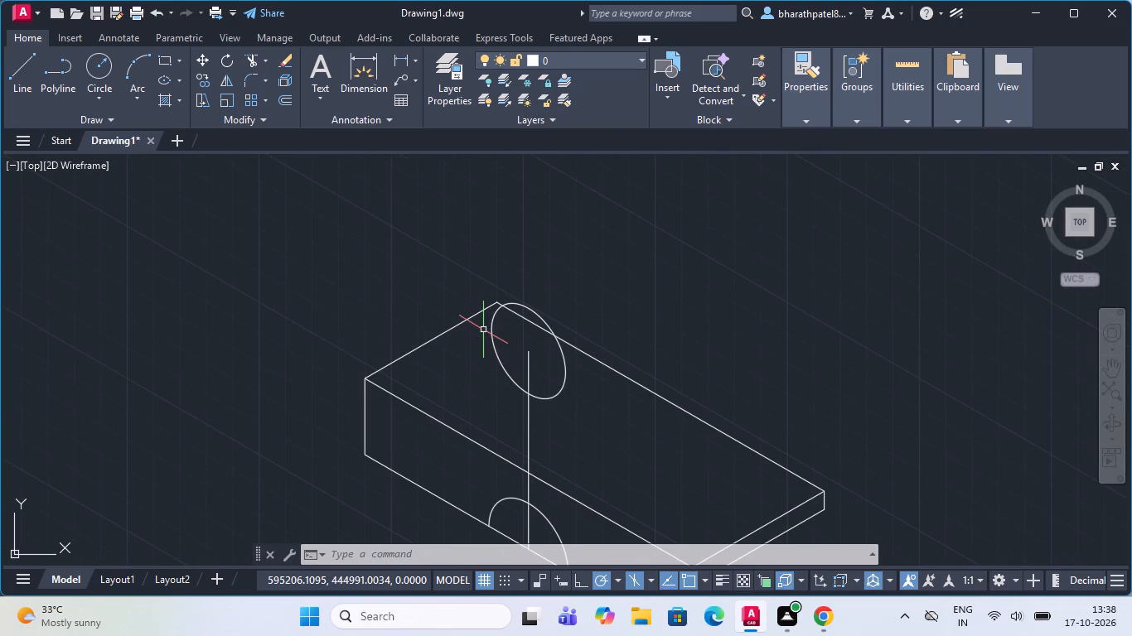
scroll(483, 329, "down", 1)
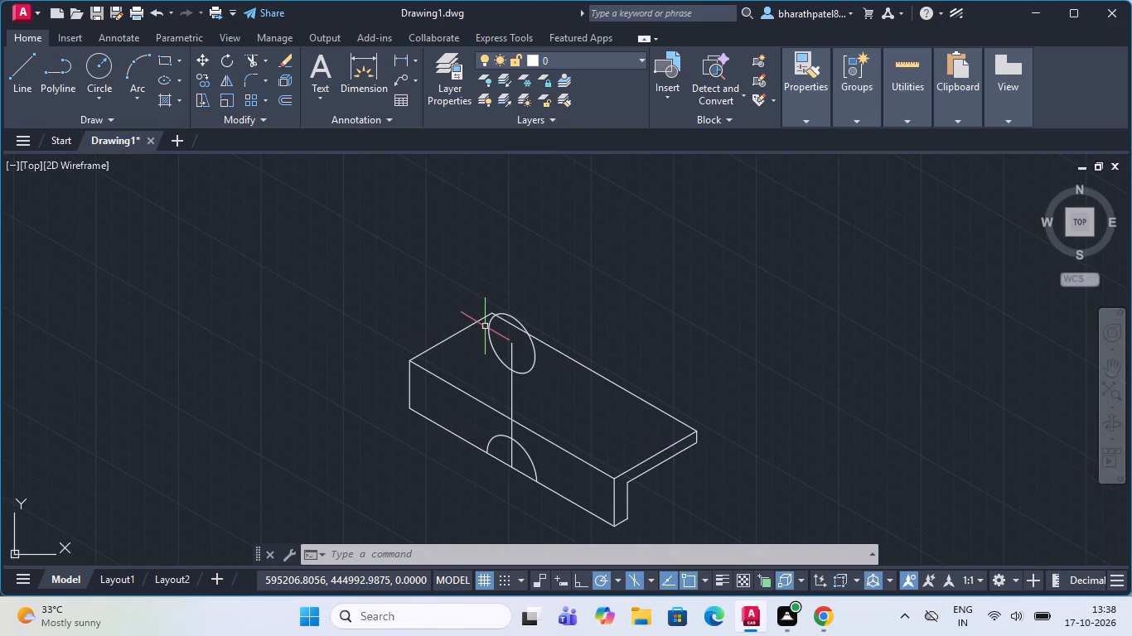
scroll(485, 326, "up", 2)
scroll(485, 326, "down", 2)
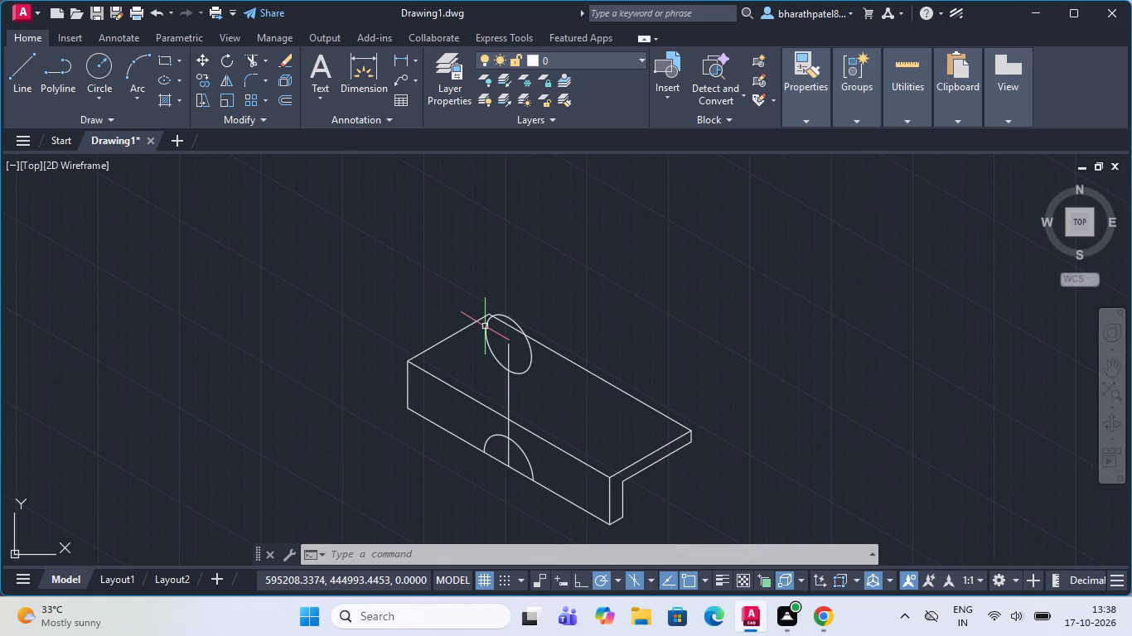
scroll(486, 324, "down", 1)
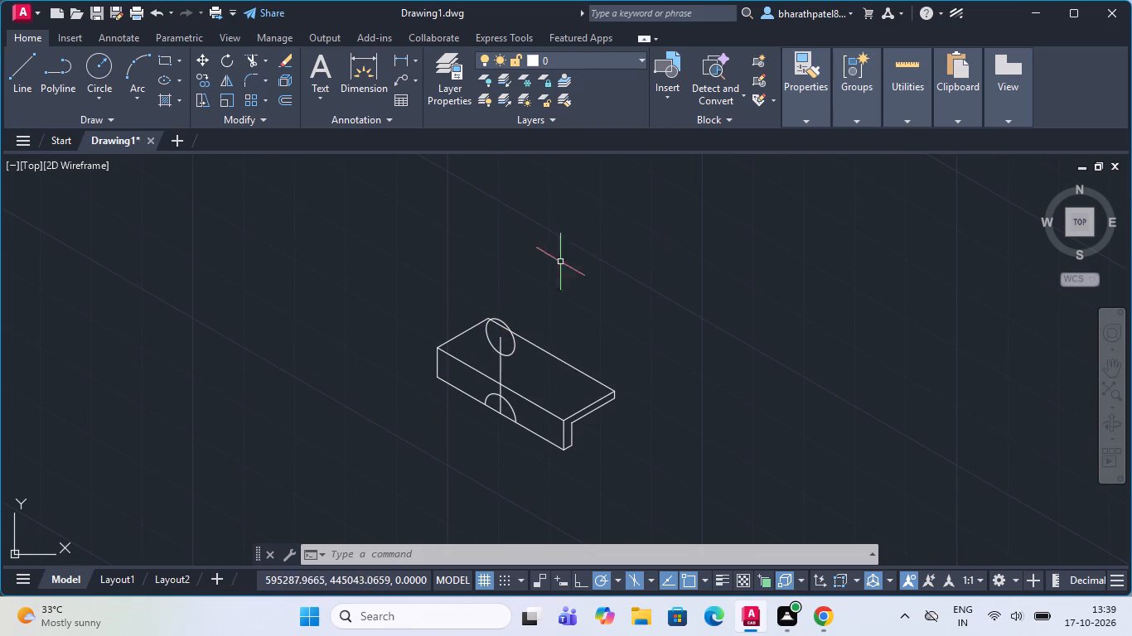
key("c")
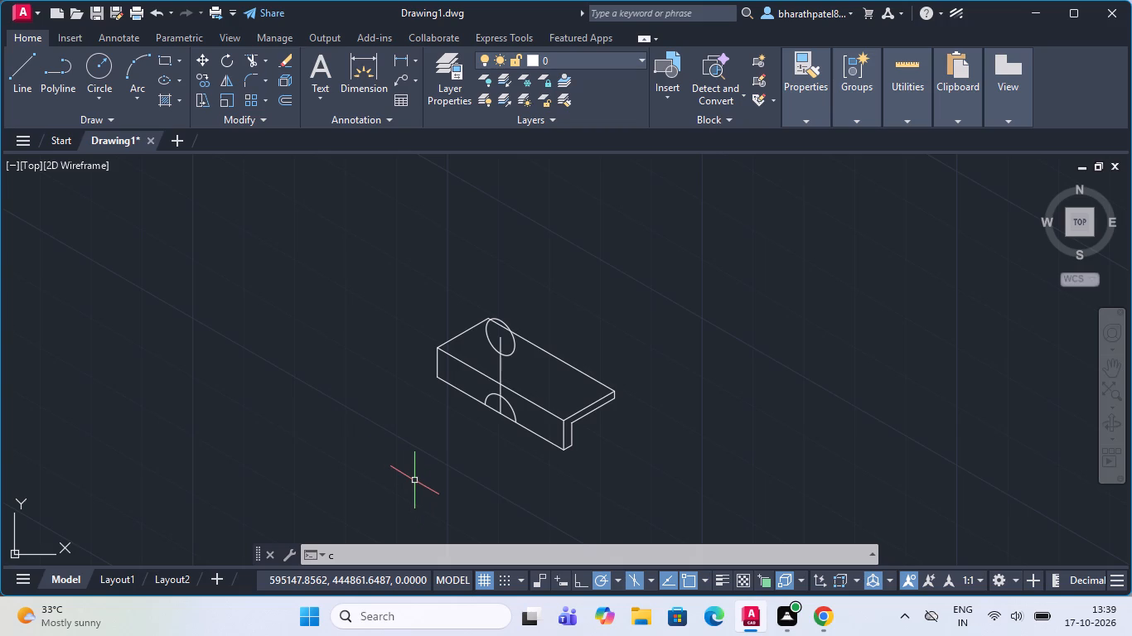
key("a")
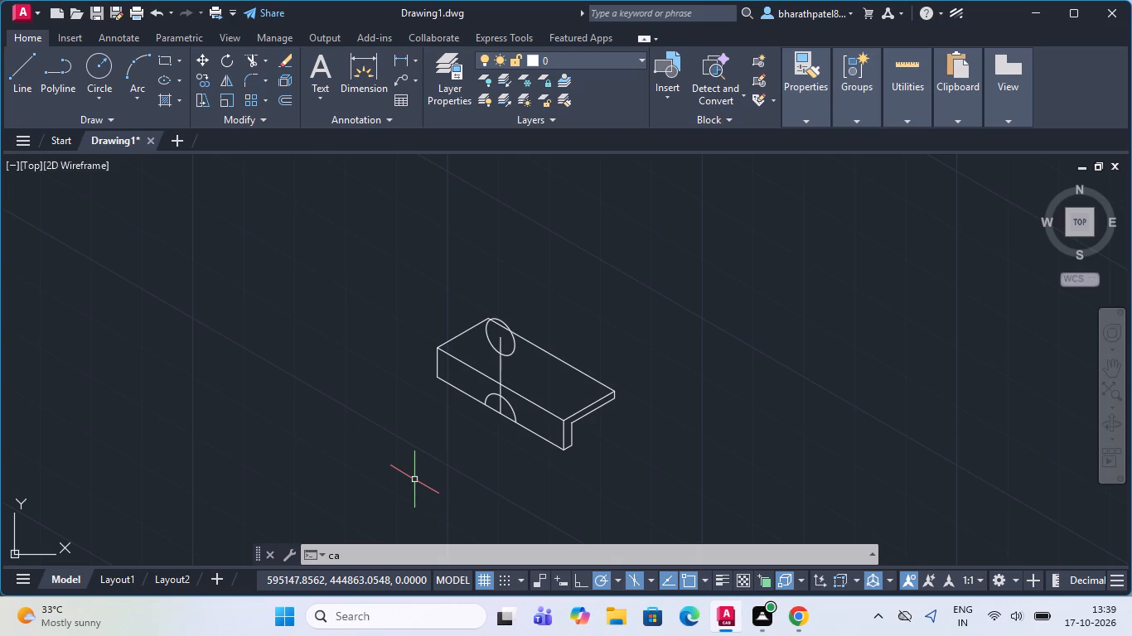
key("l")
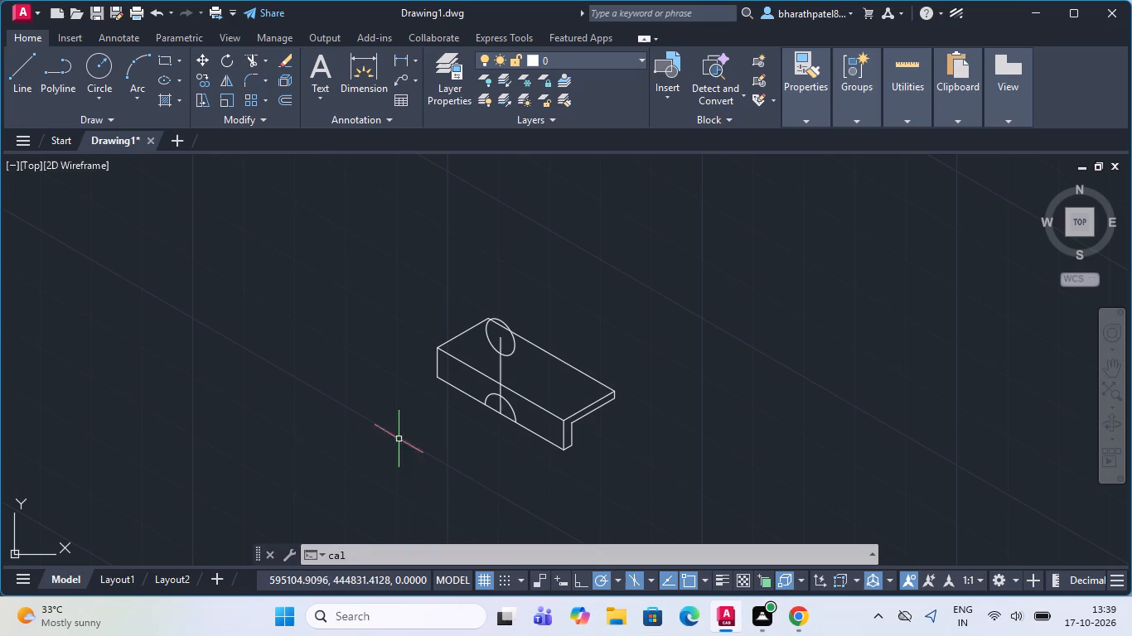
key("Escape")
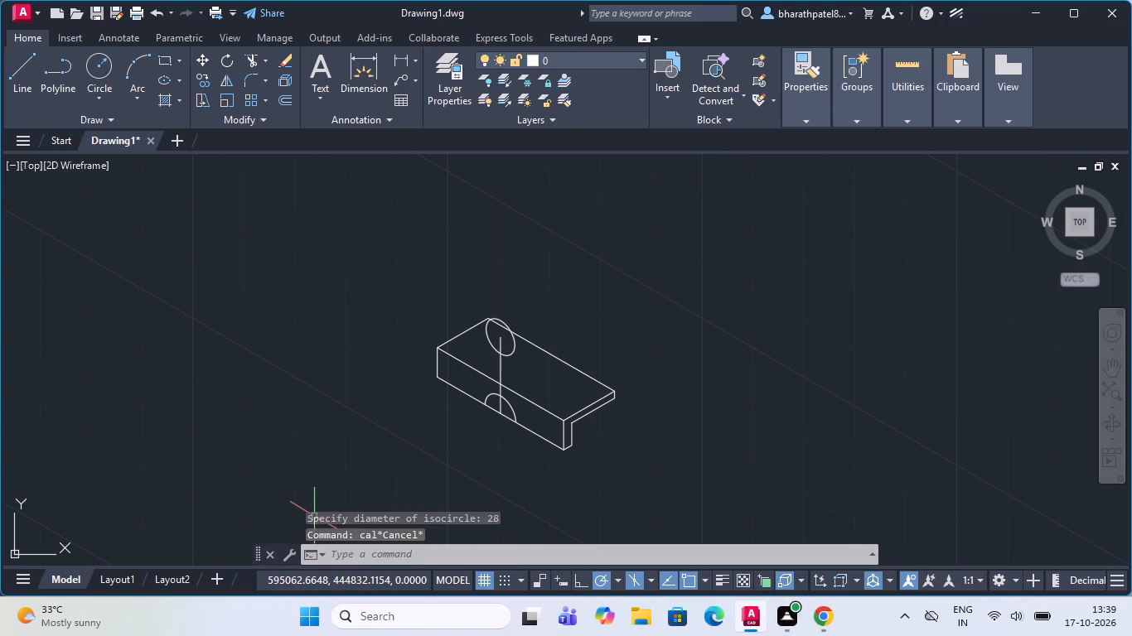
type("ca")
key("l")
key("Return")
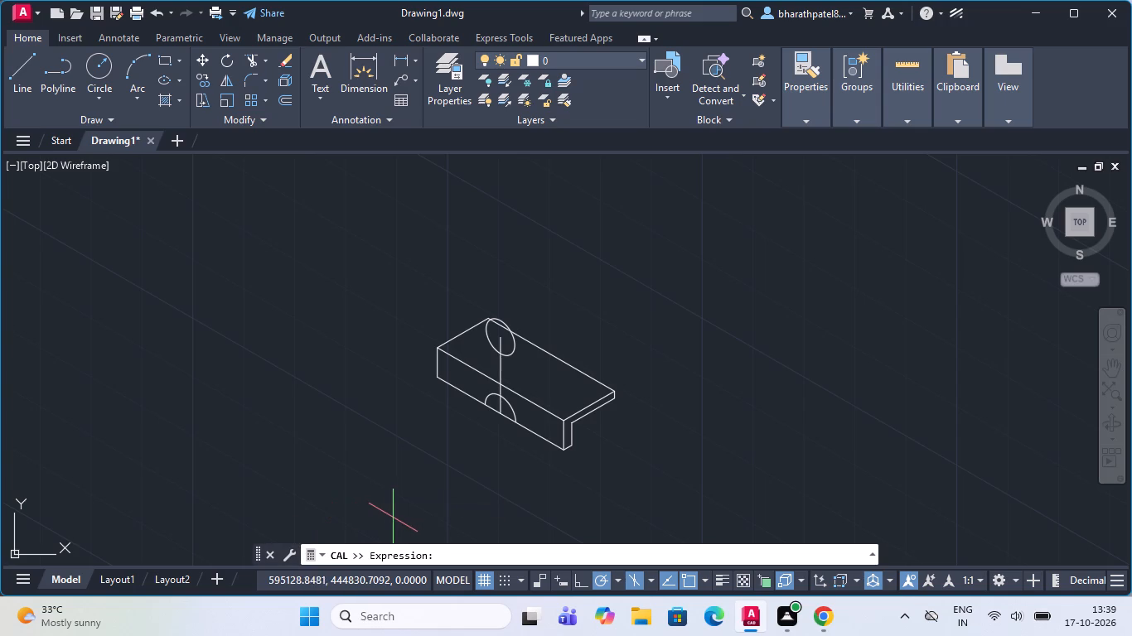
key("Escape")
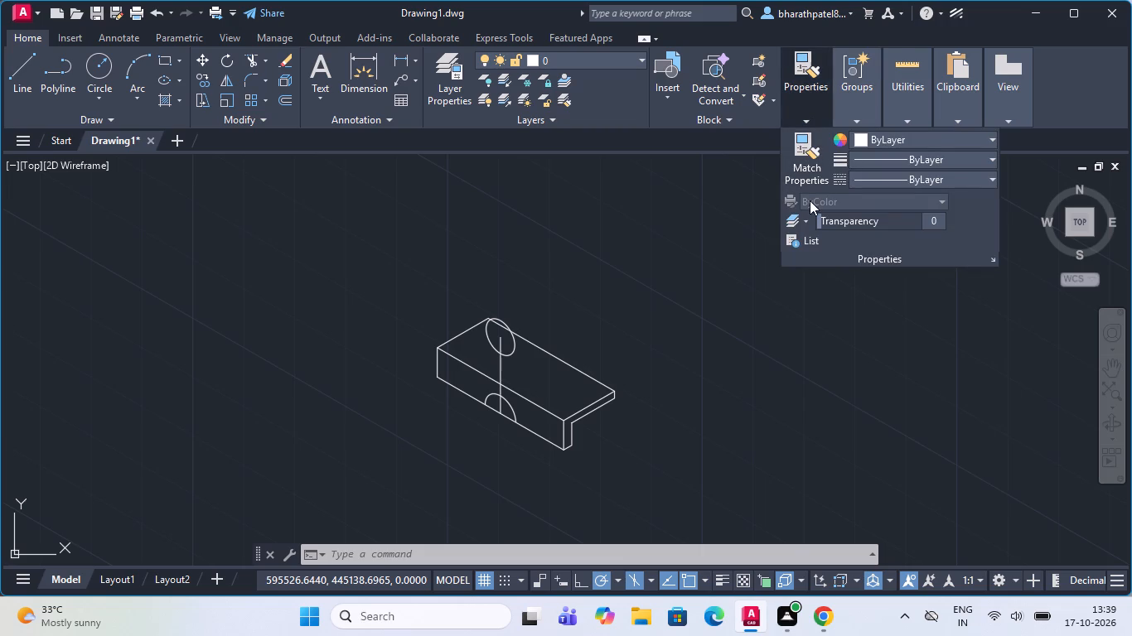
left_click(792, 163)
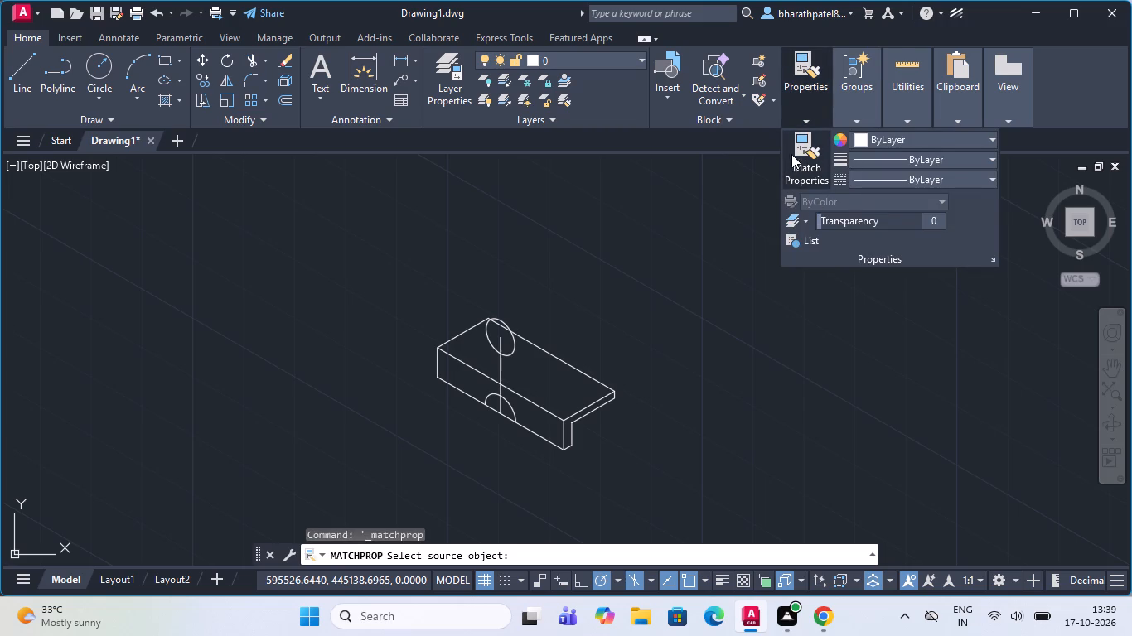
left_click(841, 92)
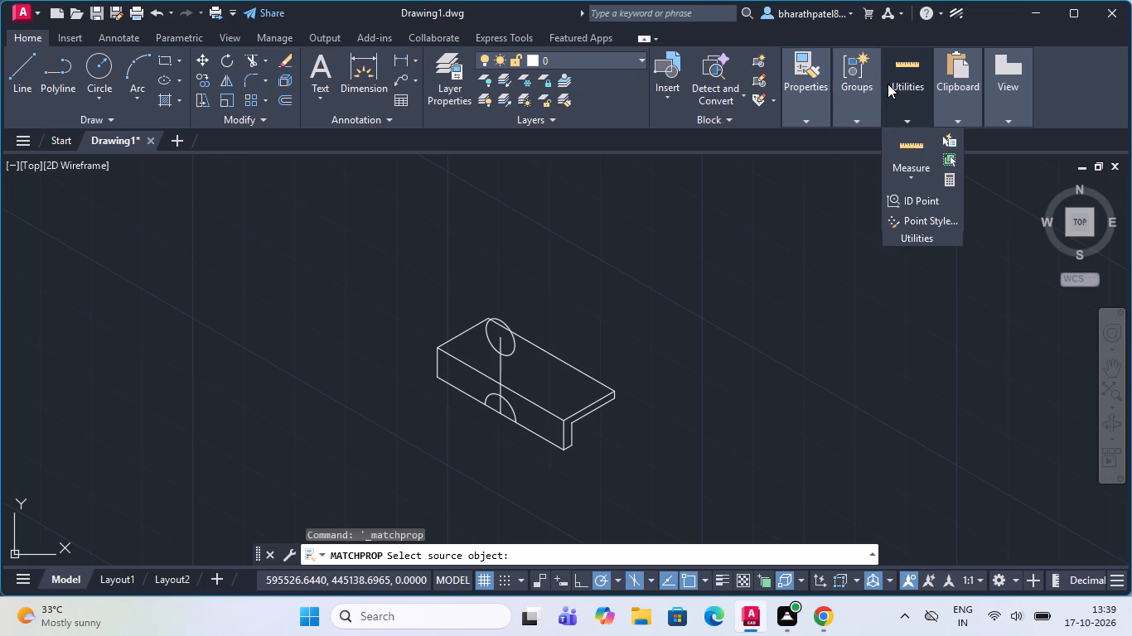
Calculate 28+16 with the QuickCalc calculator.
left_click(946, 181)
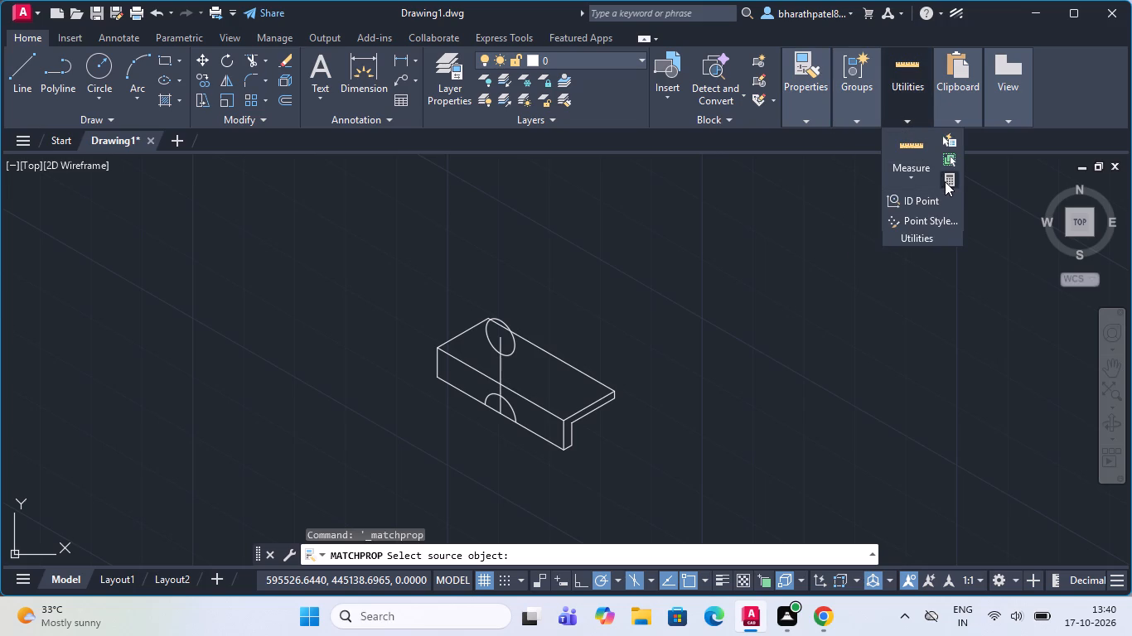
left_click(945, 181)
key("Escape")
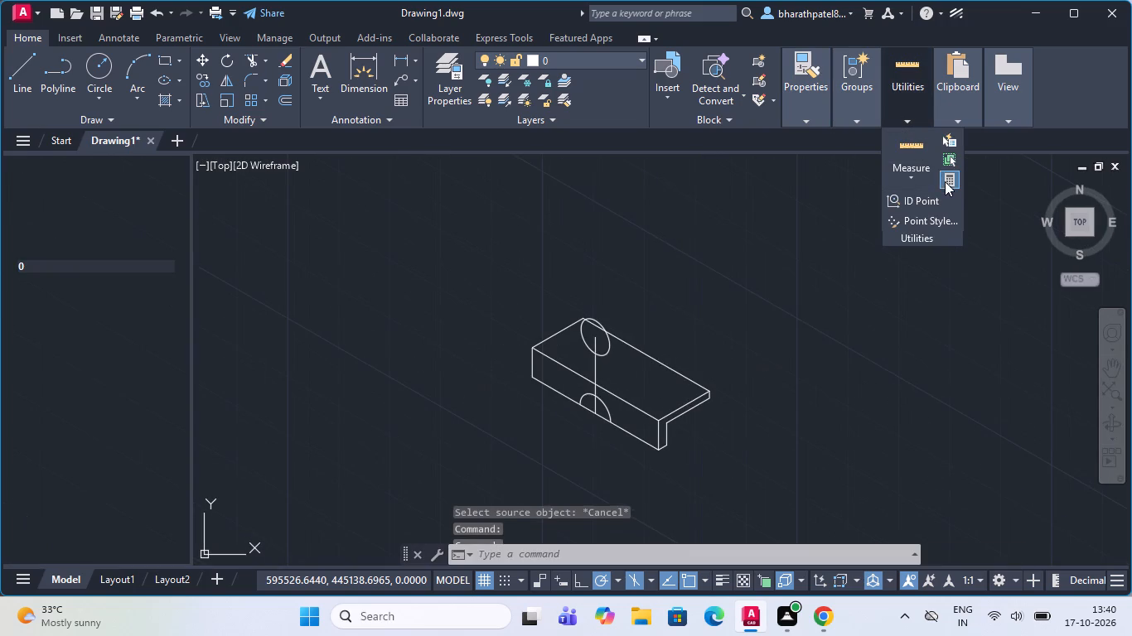
key("Escape")
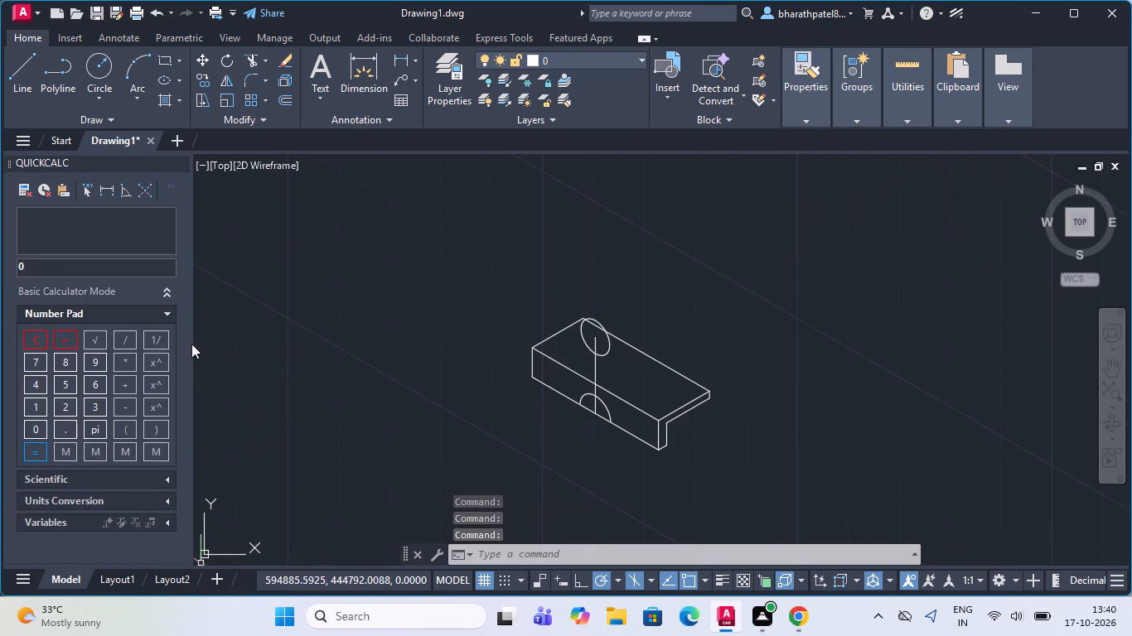
left_click(65, 407)
left_click(70, 367)
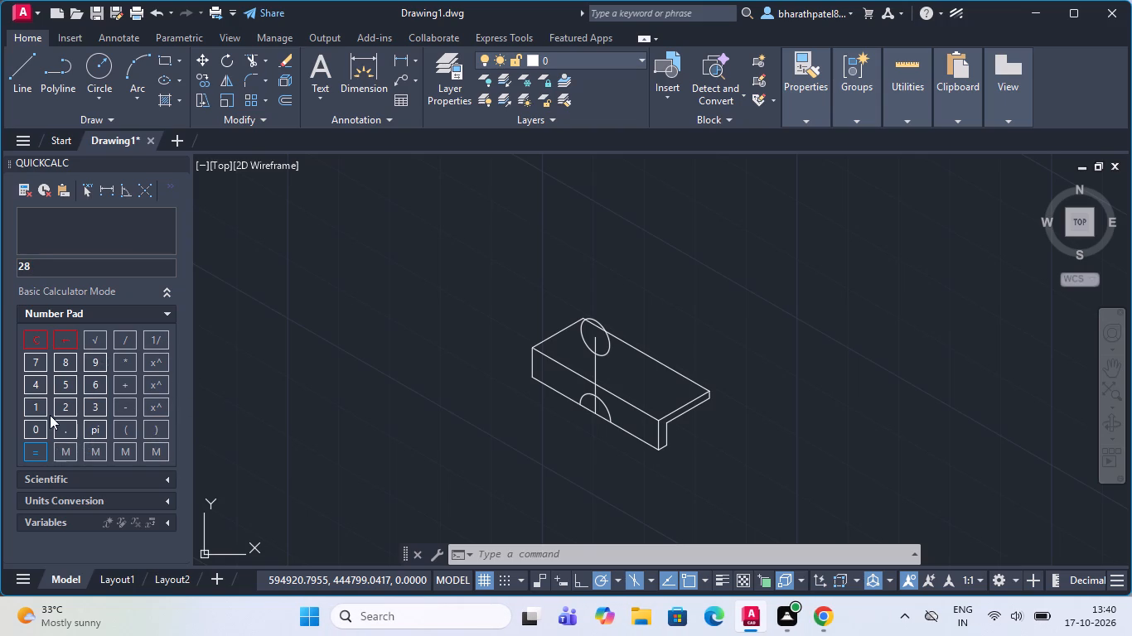
left_click(118, 382)
left_click(37, 407)
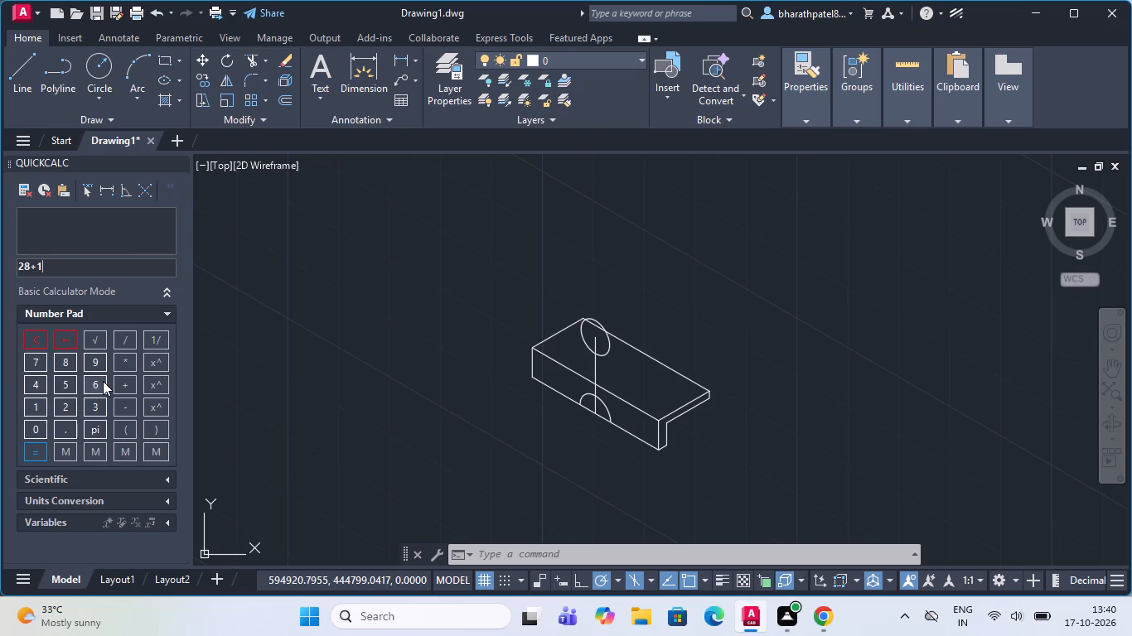
left_click(101, 381)
left_click(40, 446)
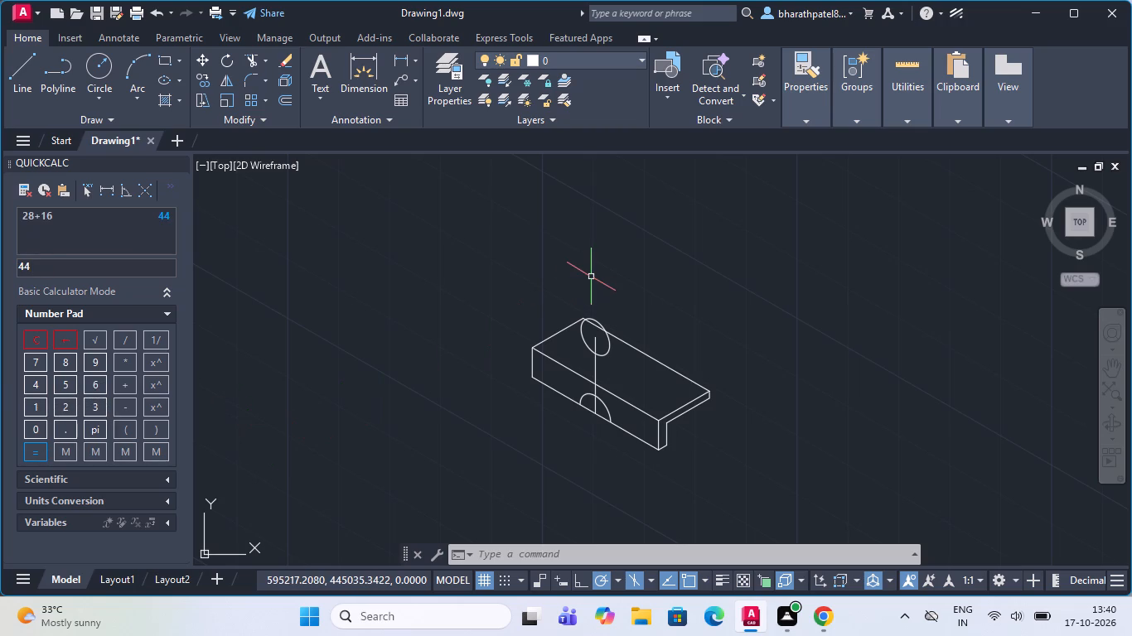
key("Escape")
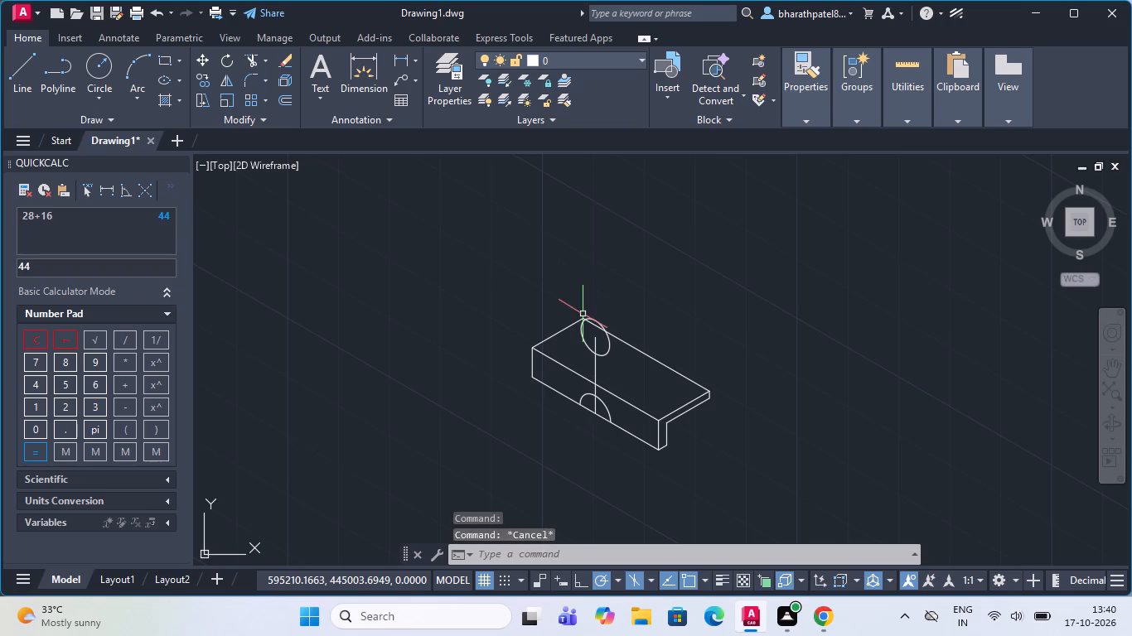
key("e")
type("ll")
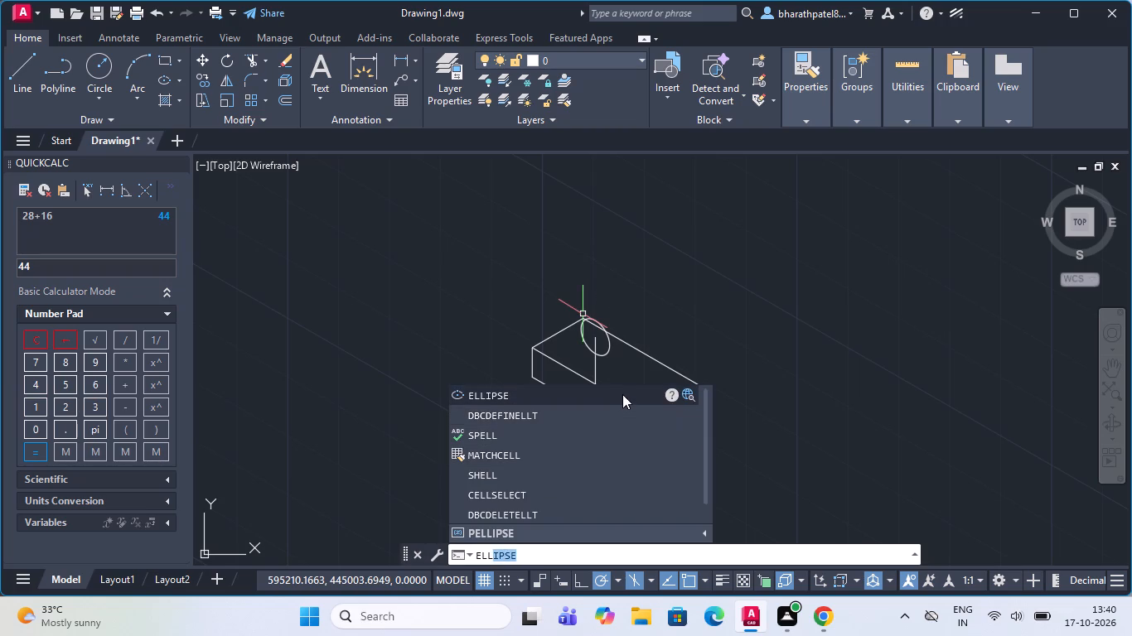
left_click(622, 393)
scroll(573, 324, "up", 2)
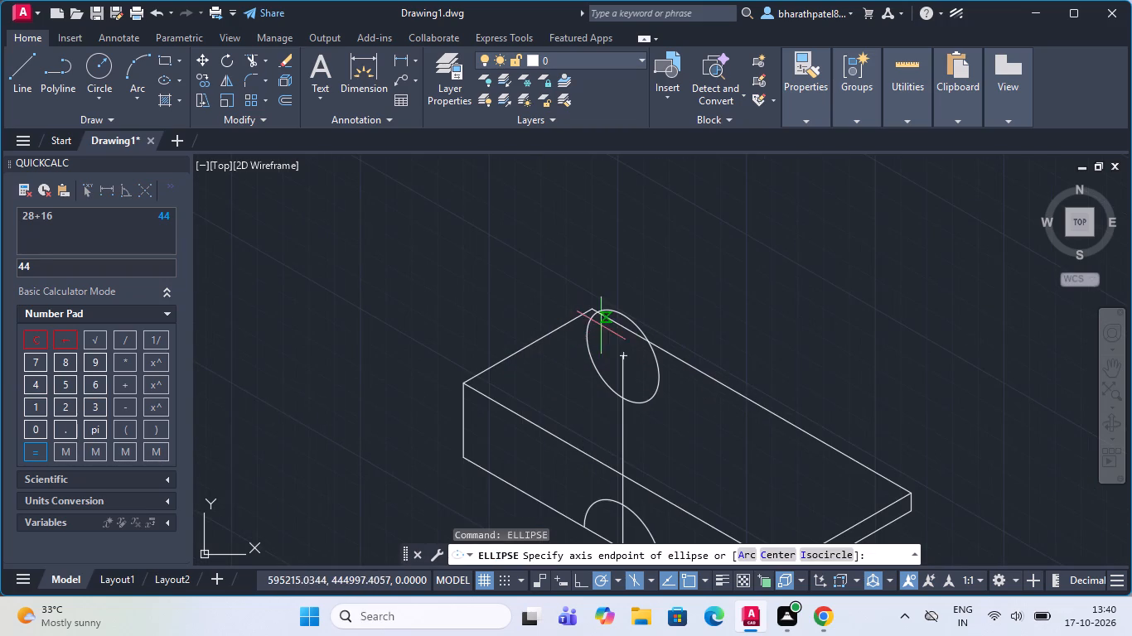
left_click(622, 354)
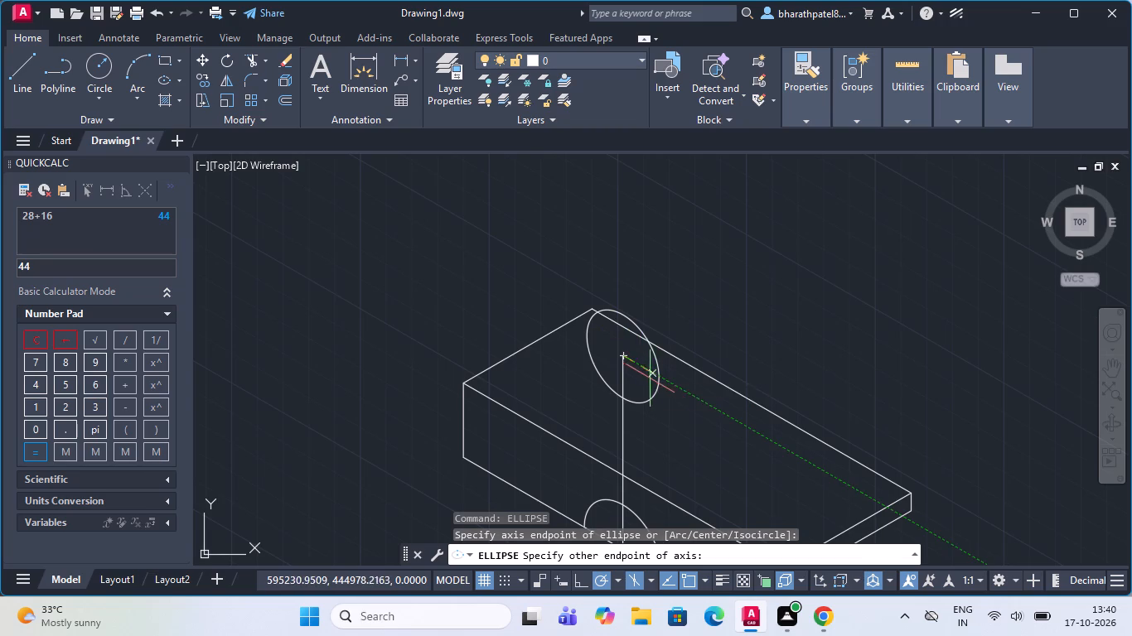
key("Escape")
Draw an isocircle of diameter 44 concentric with the diameter 28 isocircle, centred on the upper end of the vertical line.
type("ell")
key("Return")
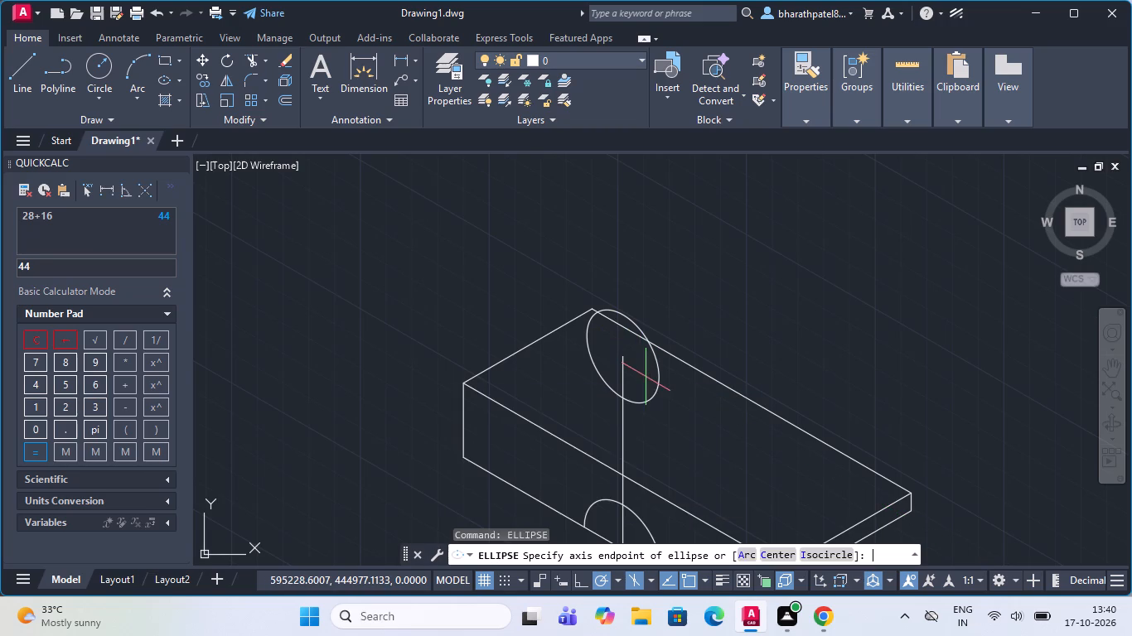
left_click(824, 555)
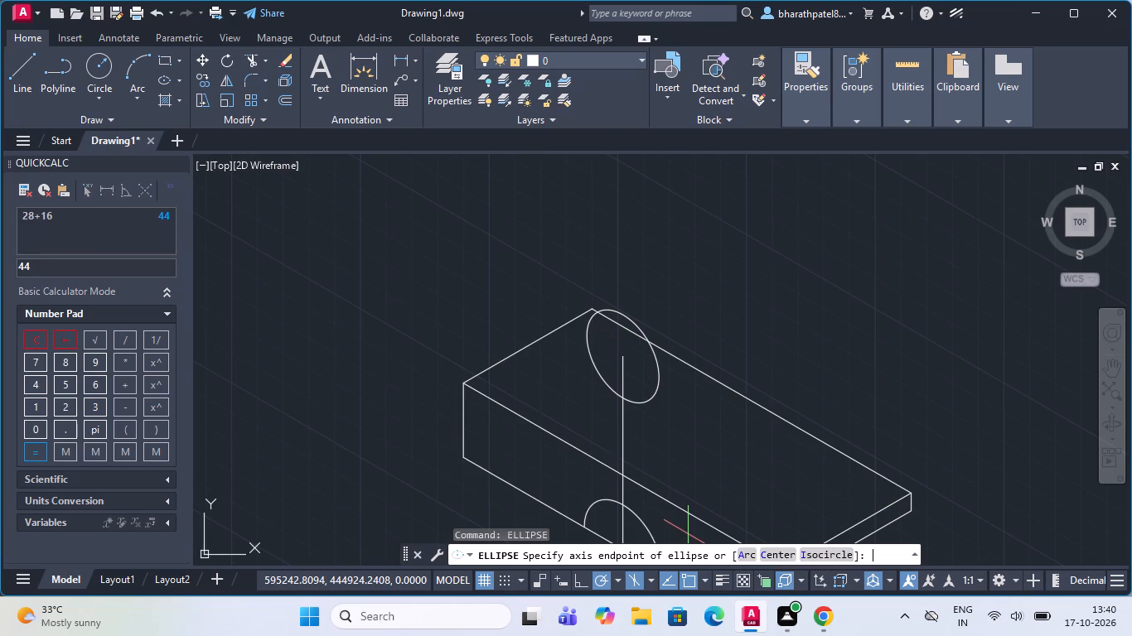
left_click(623, 357)
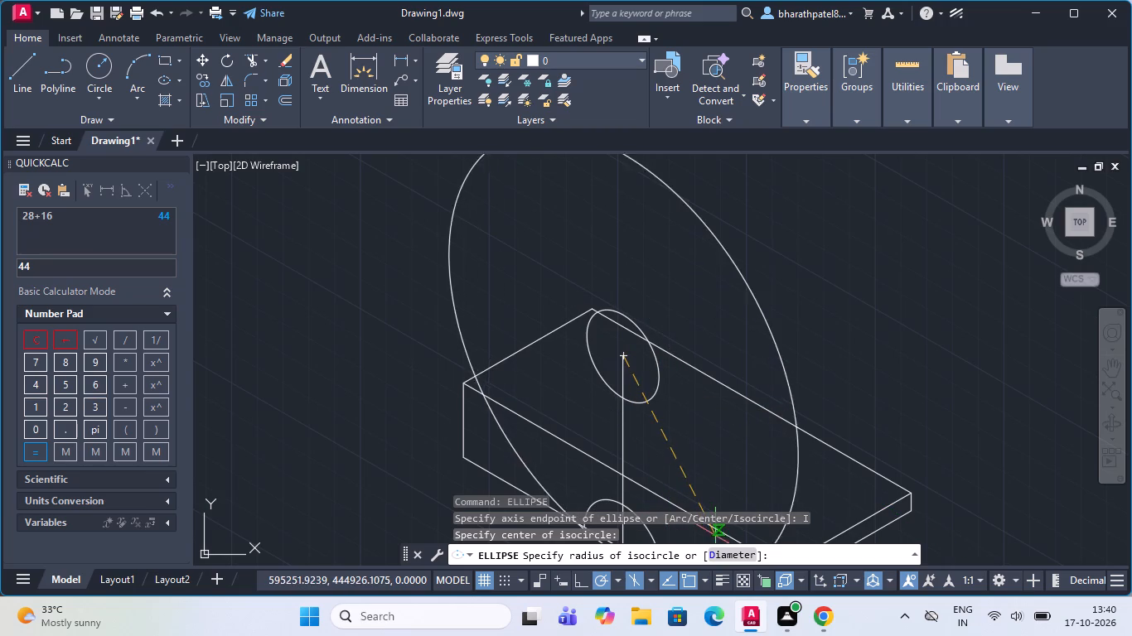
left_click(737, 554)
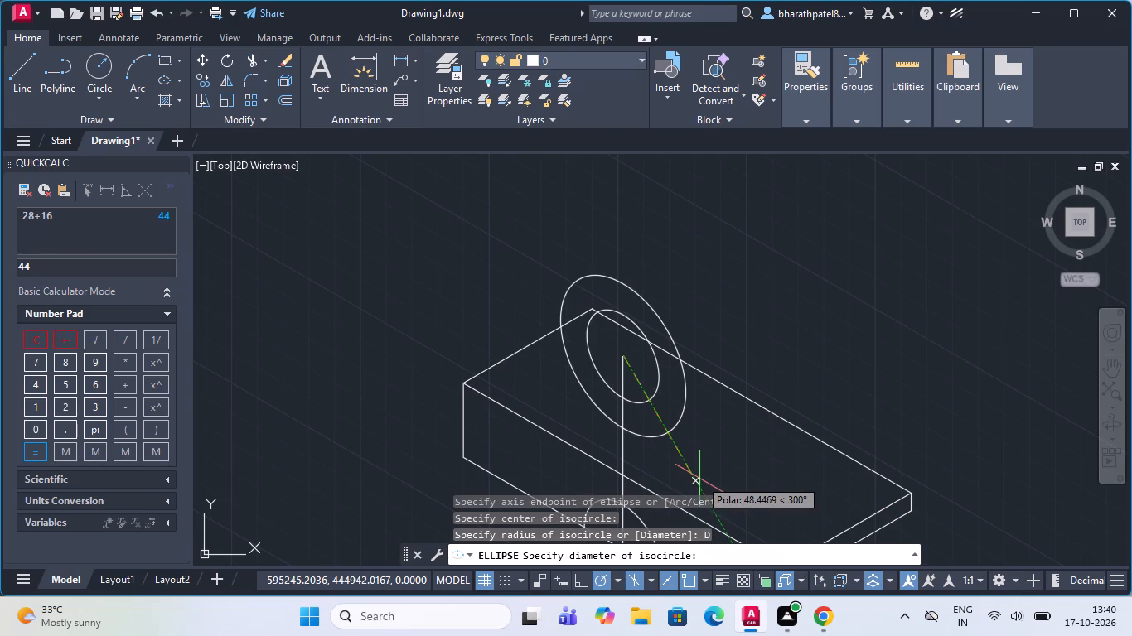
type("44")
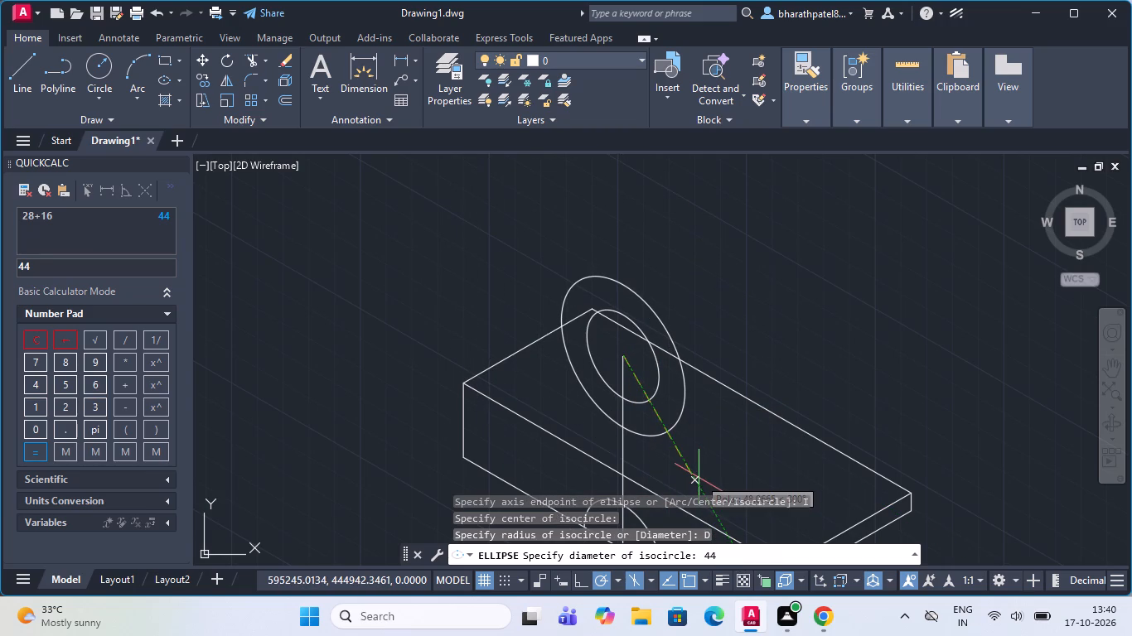
key("Return")
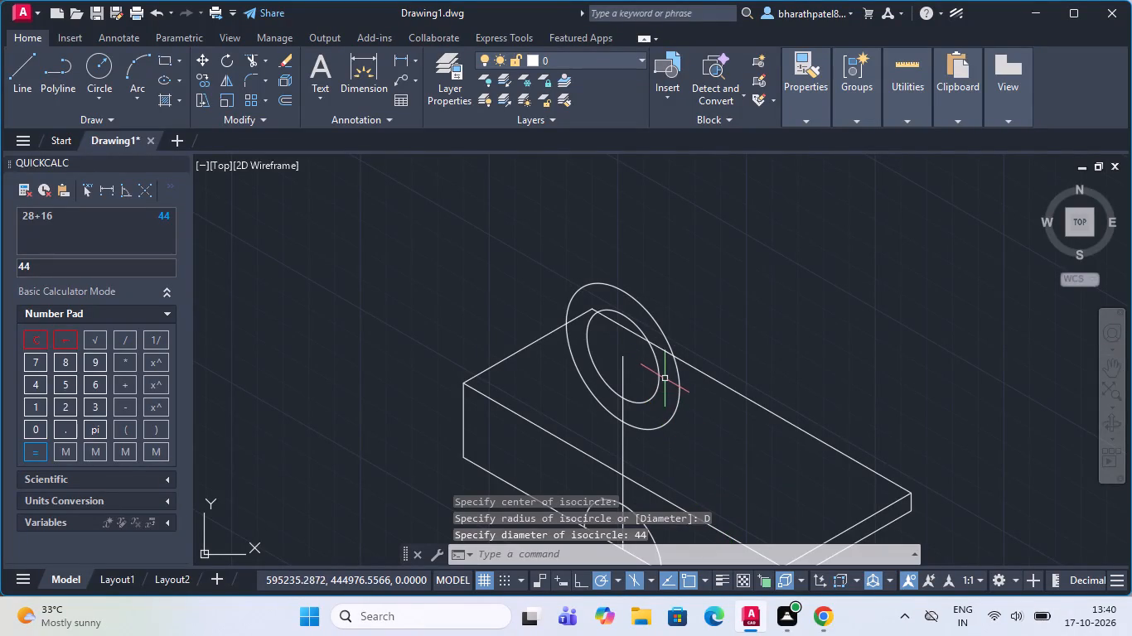
Draw a 50-unit line at 30° from the common centre of the two isocircles.
scroll(653, 371, "up", 1)
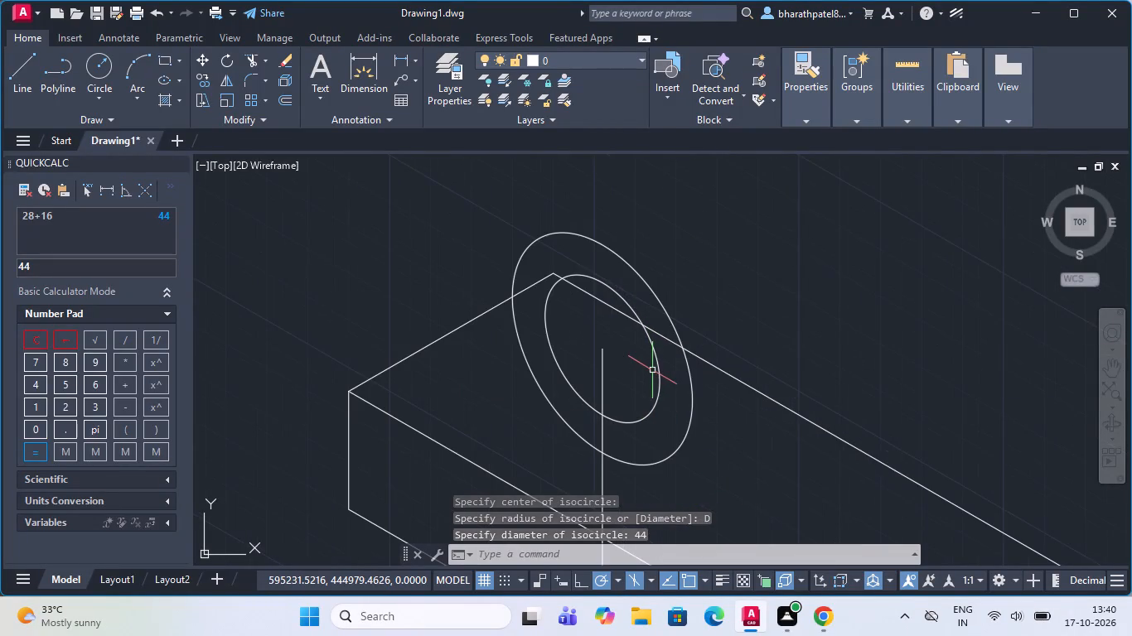
scroll(652, 370, "down", 3)
scroll(719, 359, "up", 1)
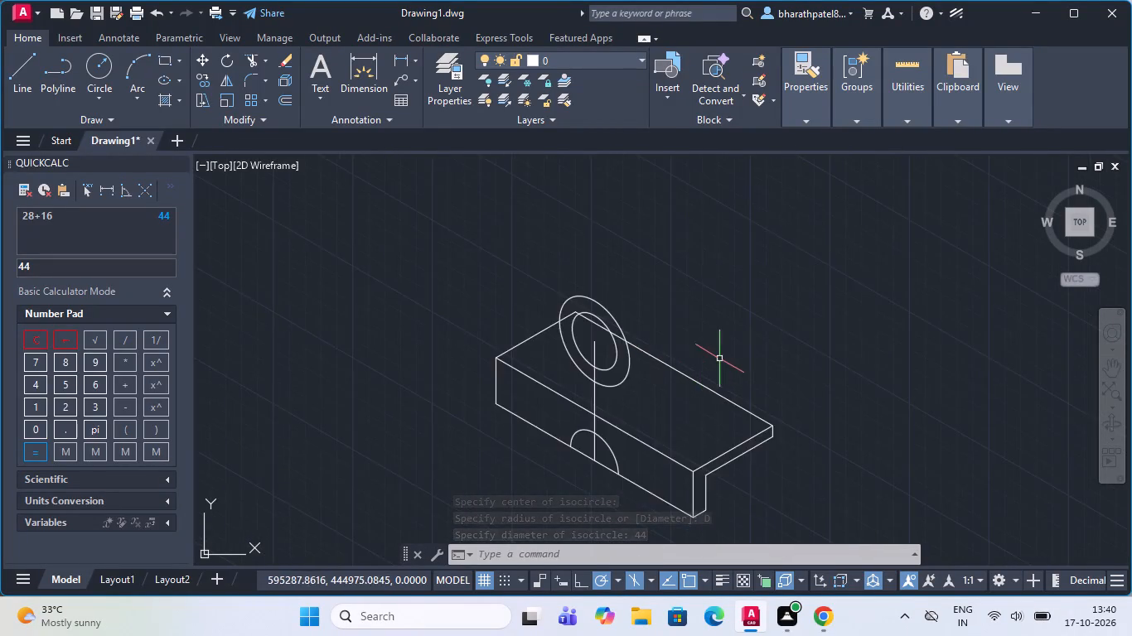
scroll(718, 359, "up", 1)
left_click(27, 65)
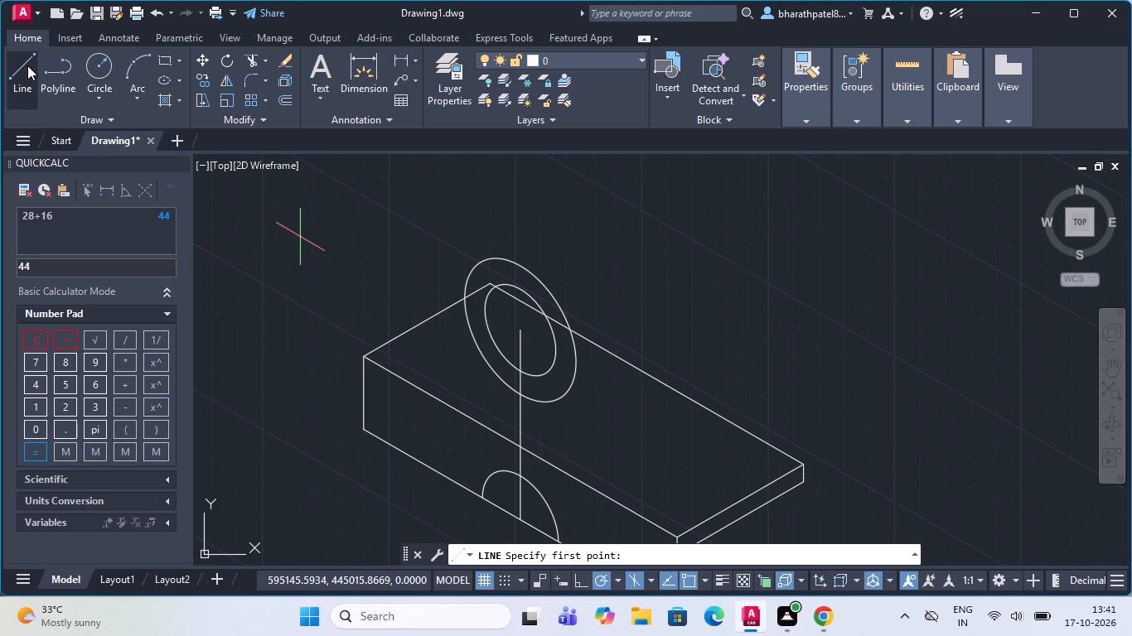
left_click(525, 331)
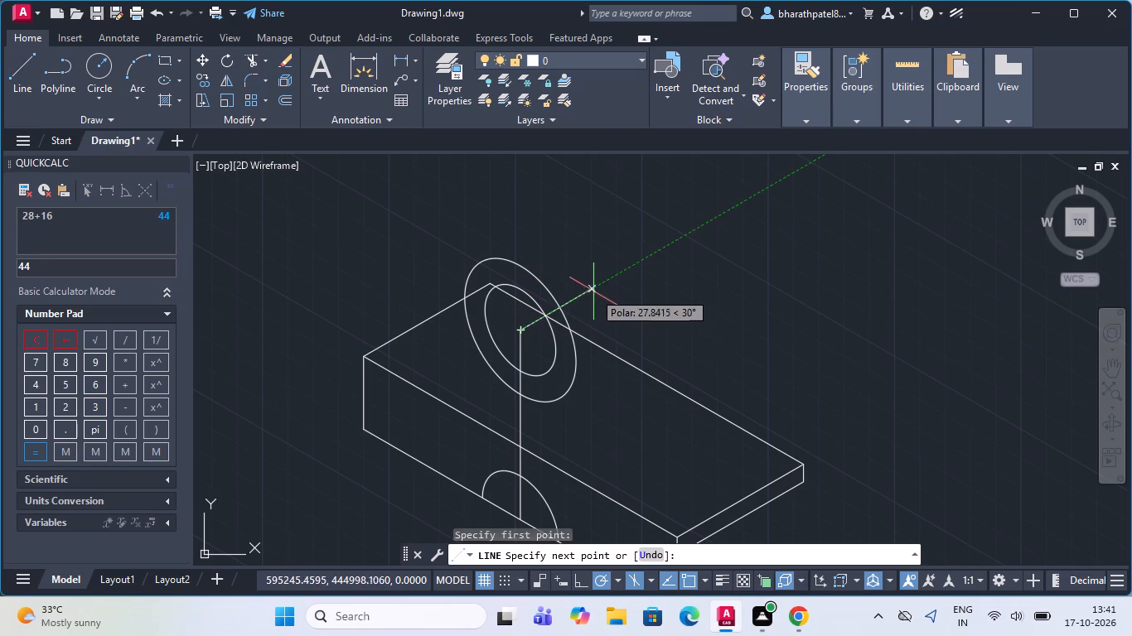
key("5")
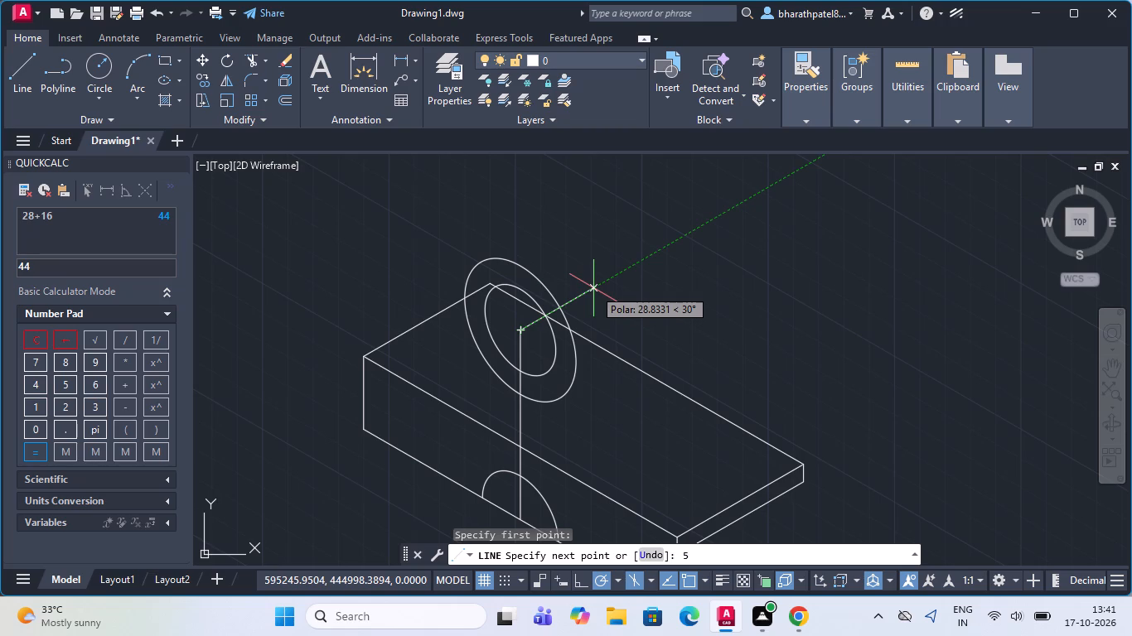
key("0")
key("Return")
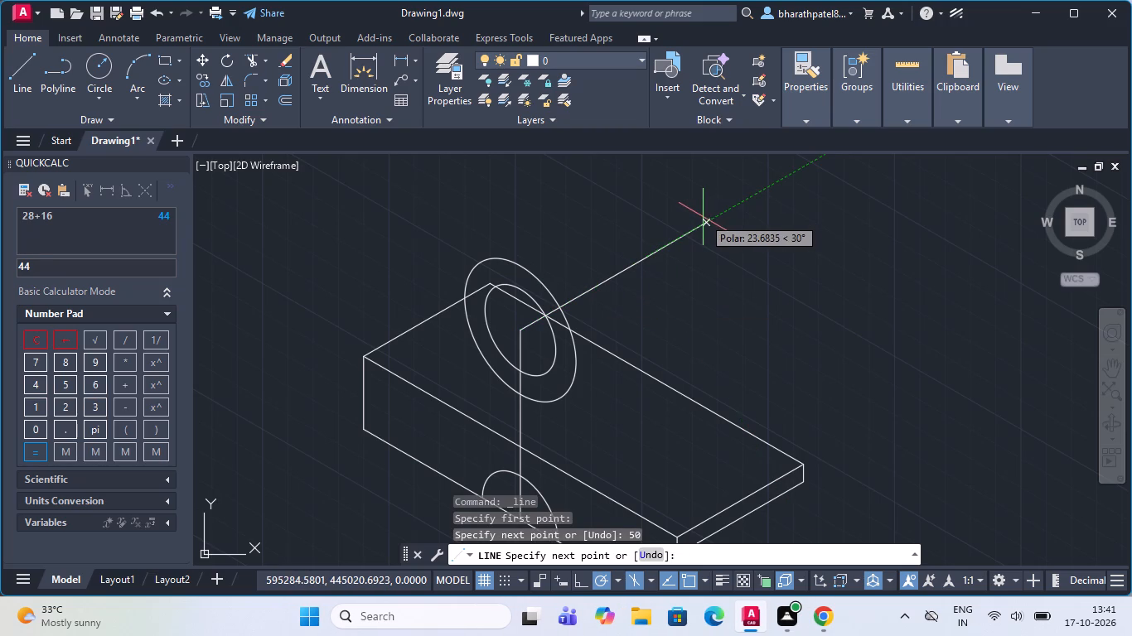
key("Escape")
Draw a 76-unit line straight up from the arch's centre on the side face's bottom edge.
scroll(670, 304, "down", 2)
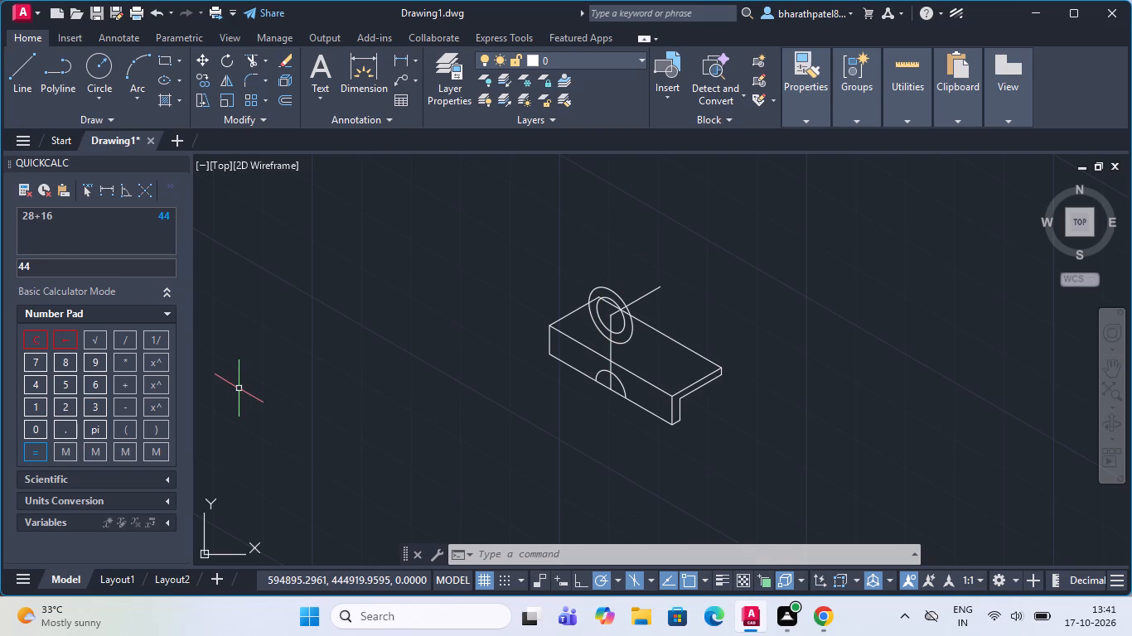
left_click(13, 73)
scroll(501, 253, "down", 1)
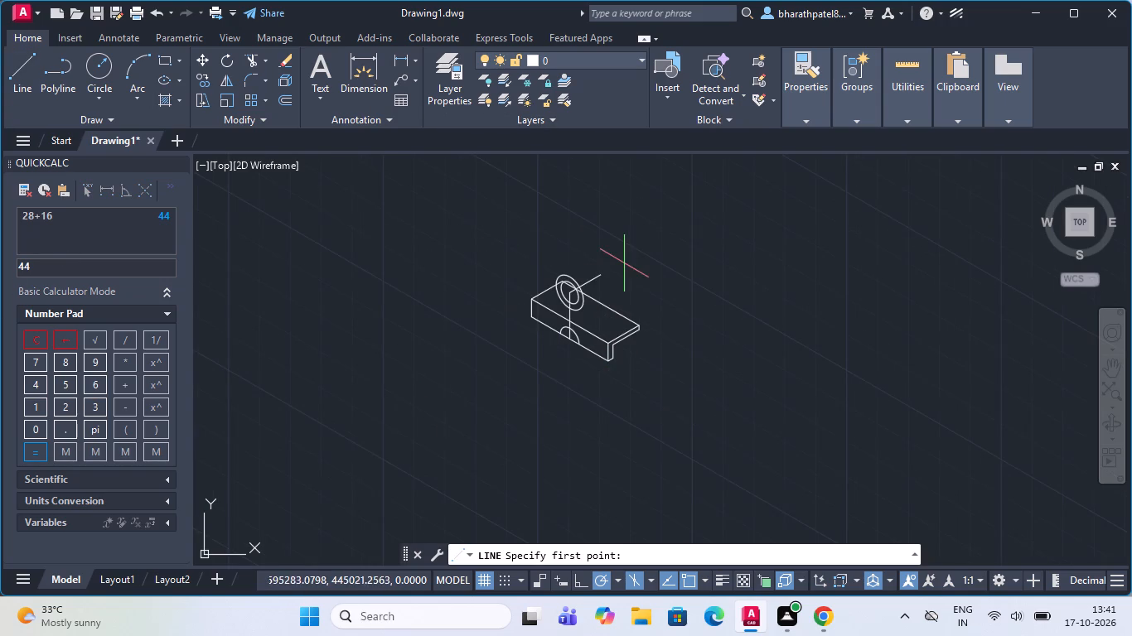
scroll(625, 259, "up", 2)
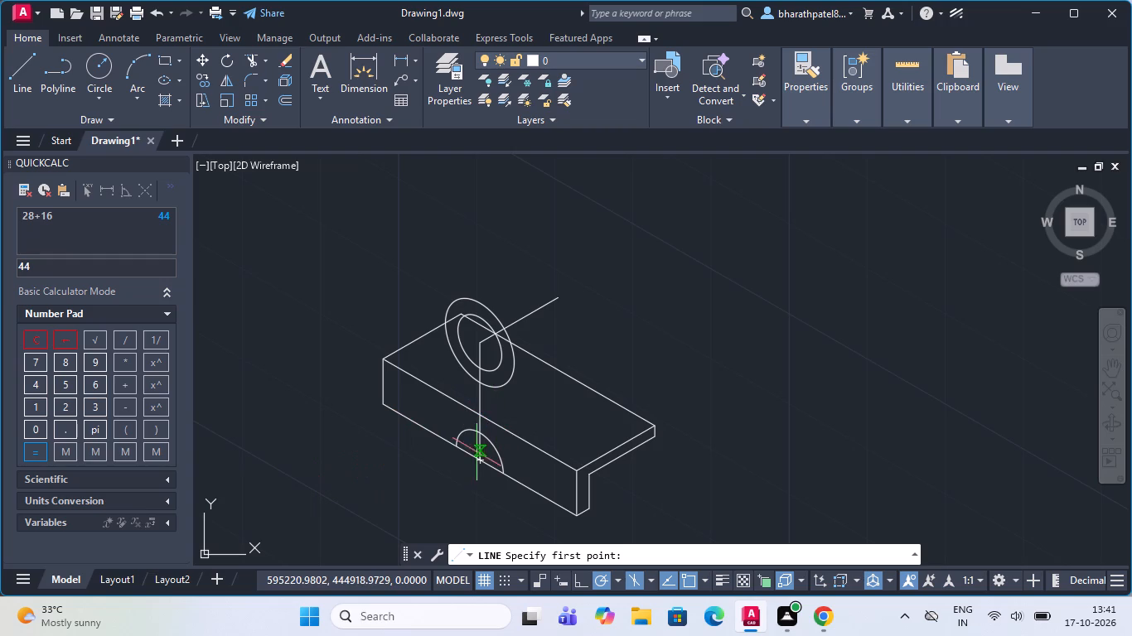
left_click(479, 459)
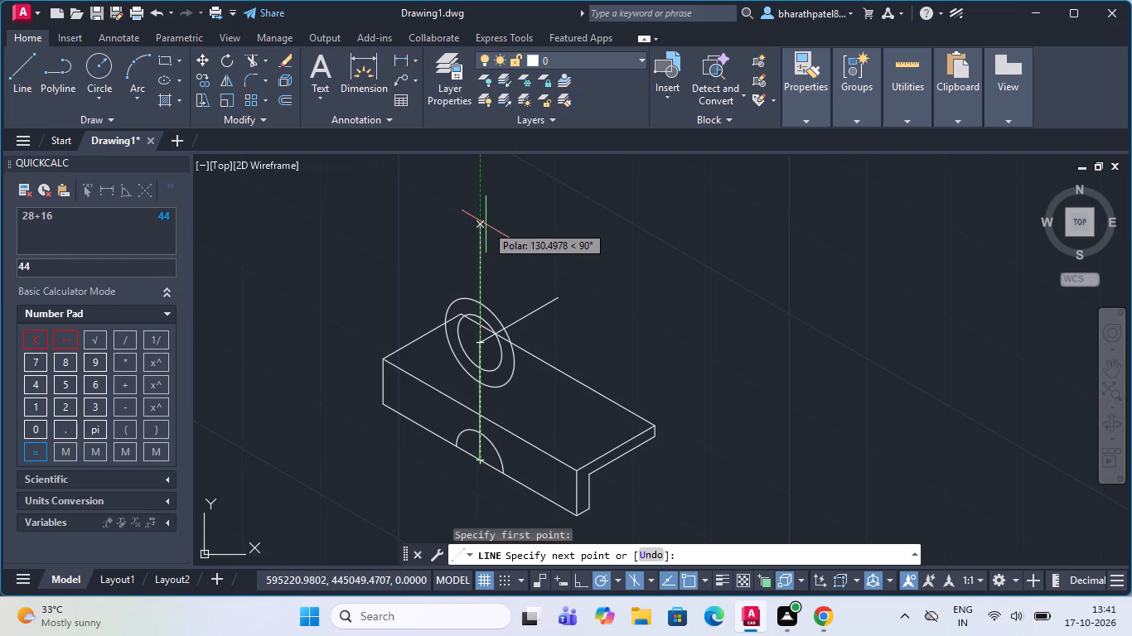
type("76")
key("Return")
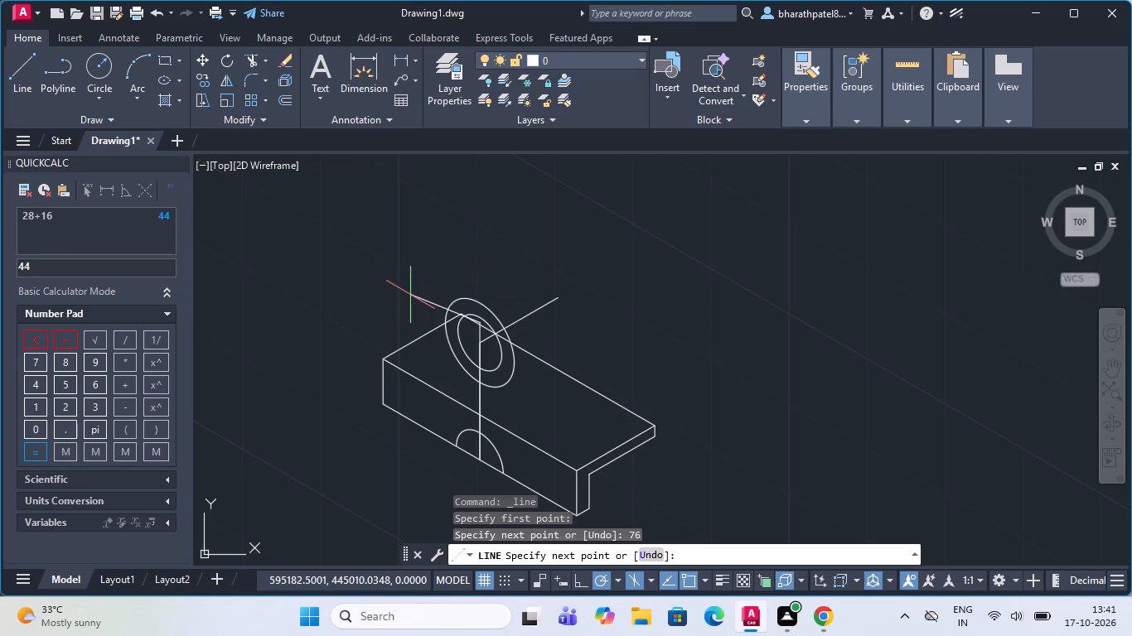
Continue from the 76-unit line's upper end with freehand segments roughly parallel to the long edges, crossing both sides of the isocircles.
left_click(411, 287)
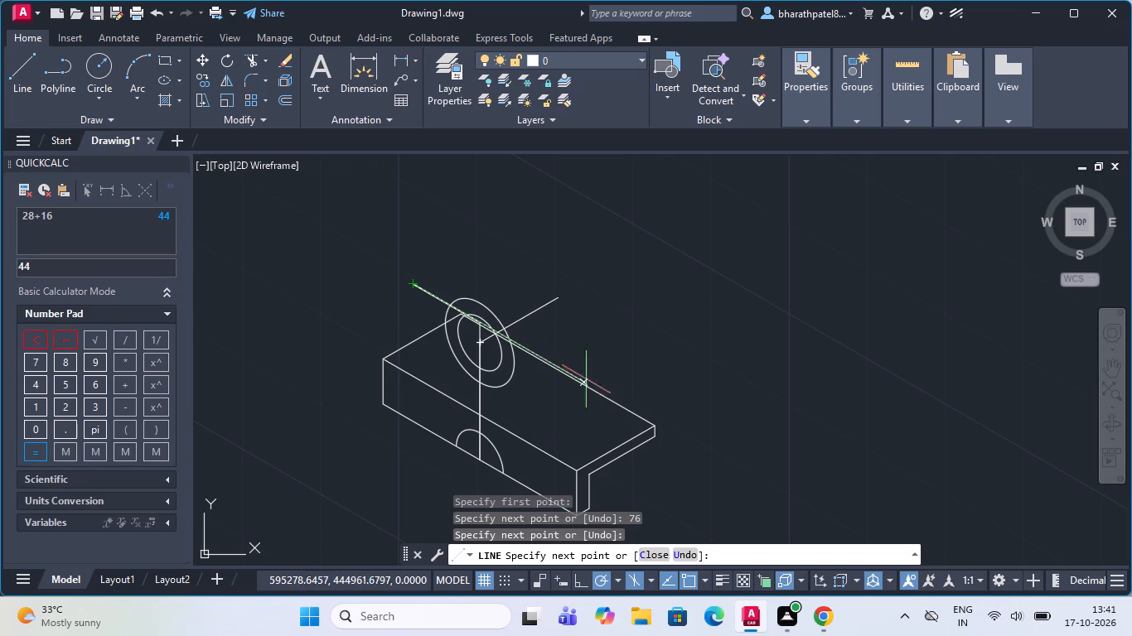
scroll(549, 364, "up", 2)
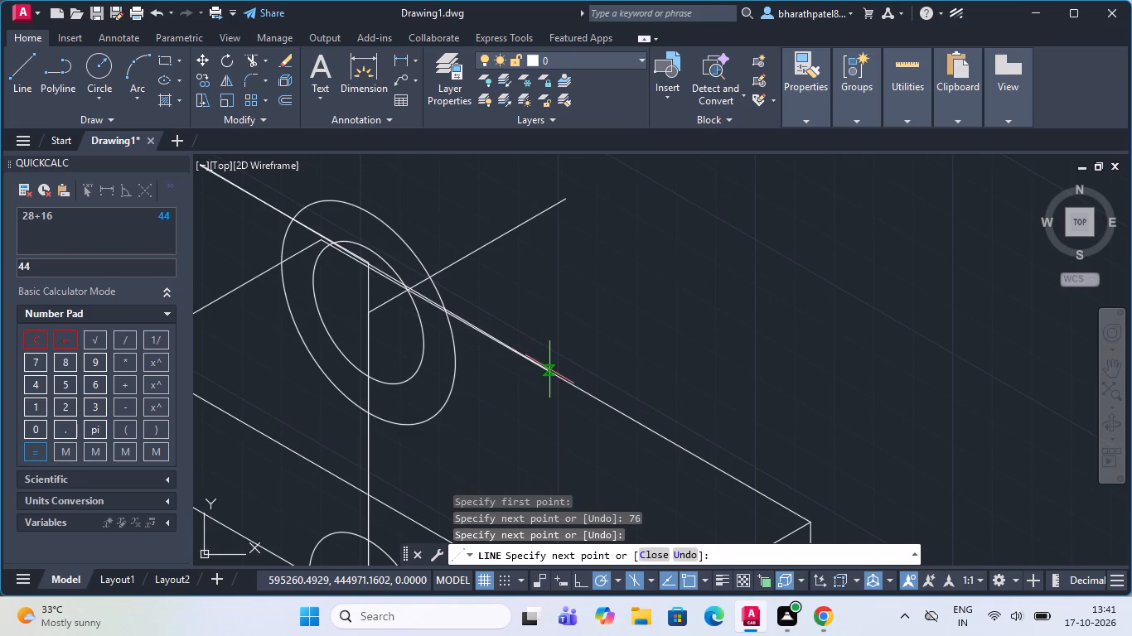
scroll(428, 311, "up", 3)
scroll(406, 294, "down", 4)
scroll(264, 319, "down", 1)
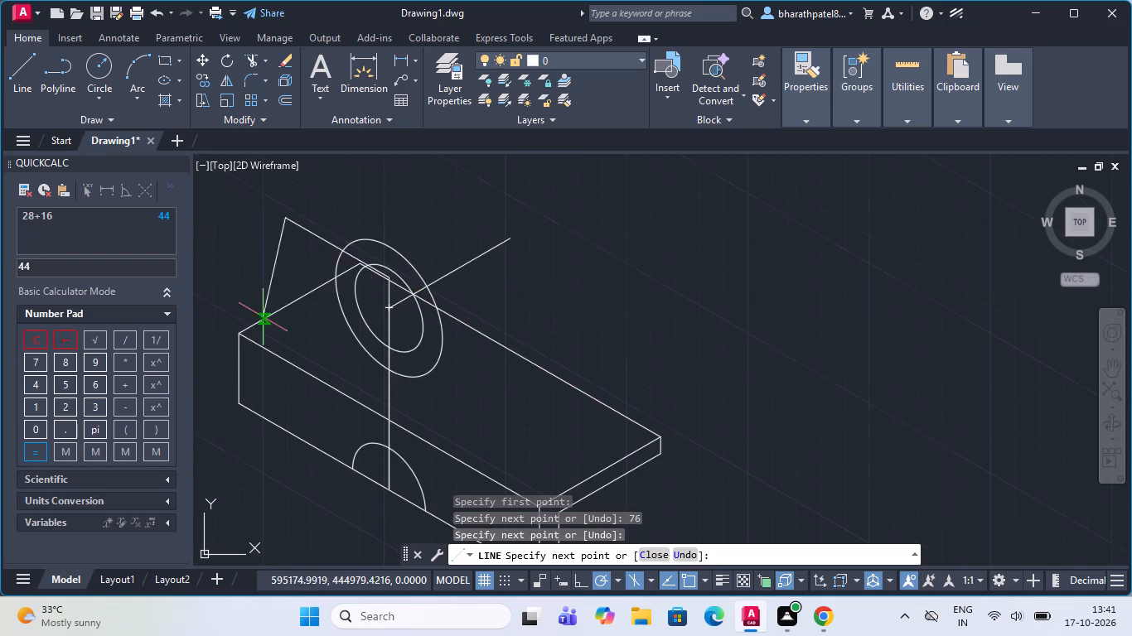
scroll(268, 320, "down", 1)
scroll(292, 310, "up", 5)
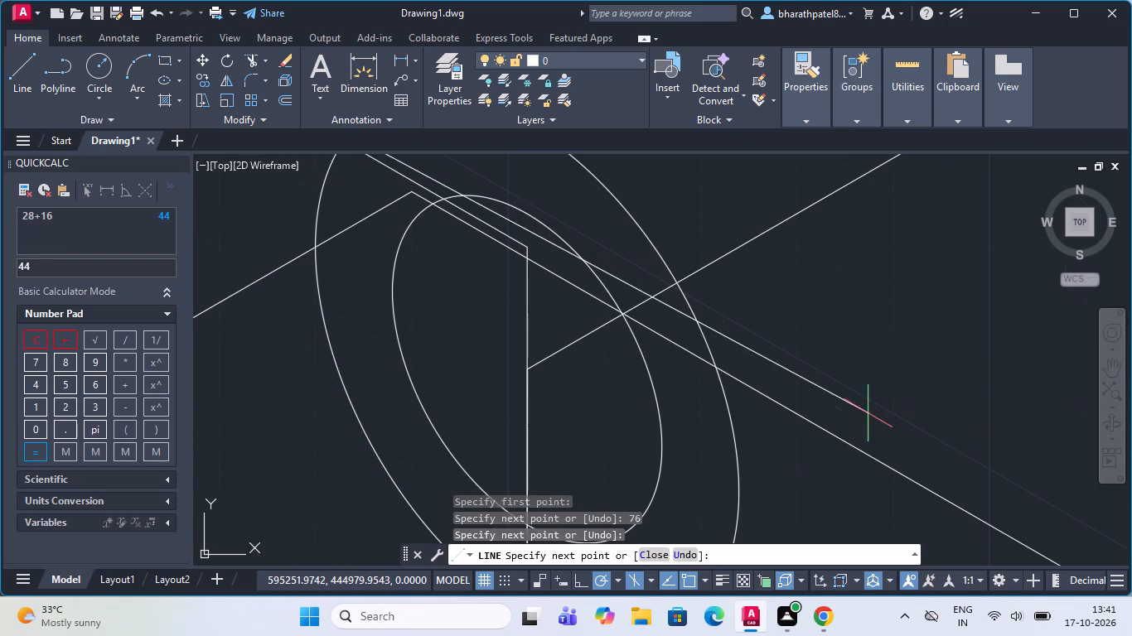
left_click(825, 410)
key("Escape")
Trim the upper portions of the diameter 28 and diameter 44 isocircles above the slanted construction line.
scroll(834, 404, "down", 3)
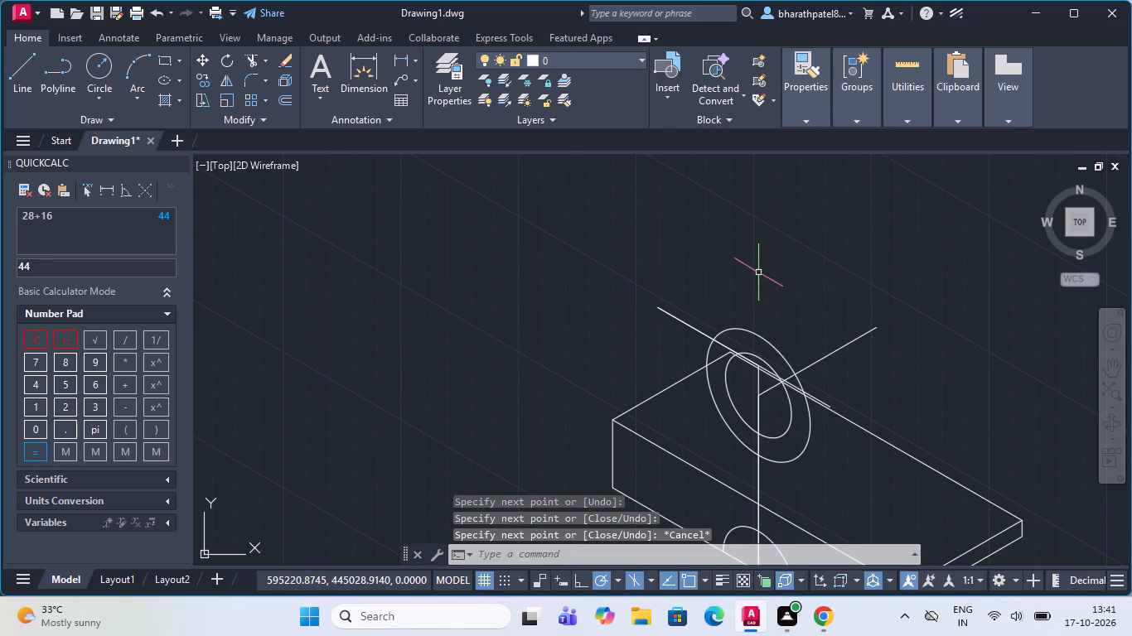
left_click(248, 52)
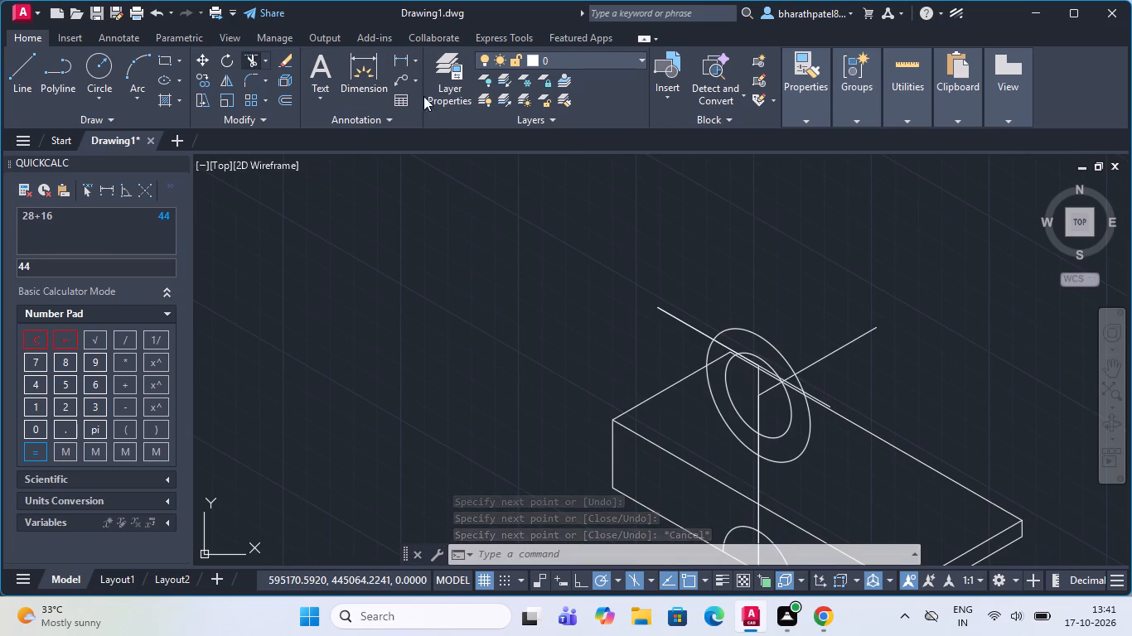
left_click(761, 356)
left_click(762, 337)
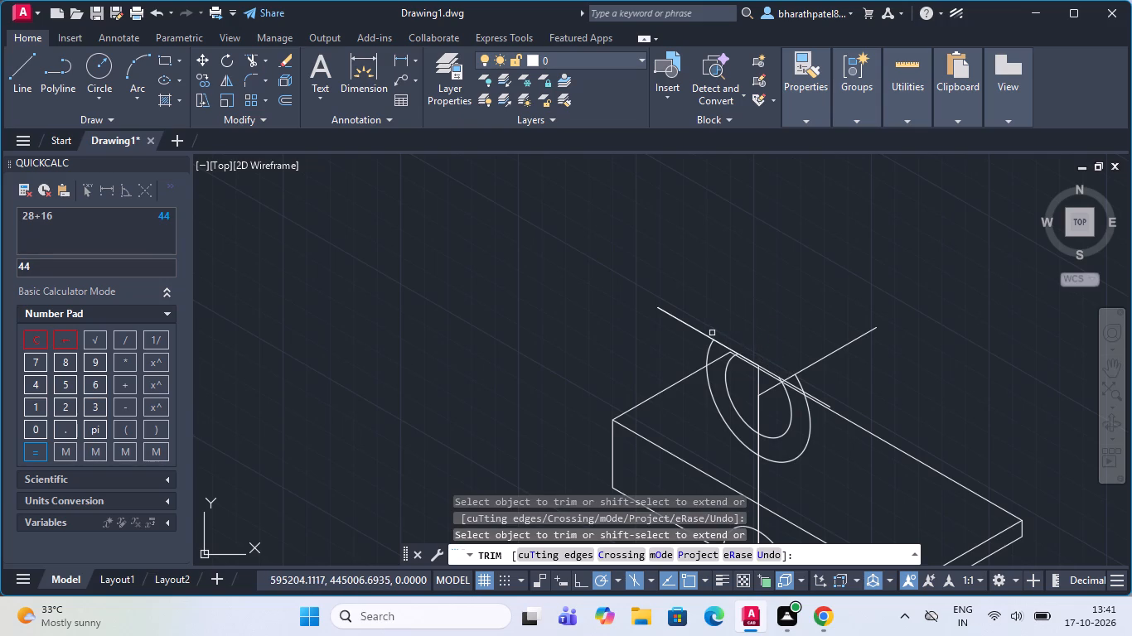
Trim away all pieces of the slanted construction lines on both sides of the vertical line, inside and outside the isocircles.
left_click(703, 330)
scroll(728, 333, "up", 2)
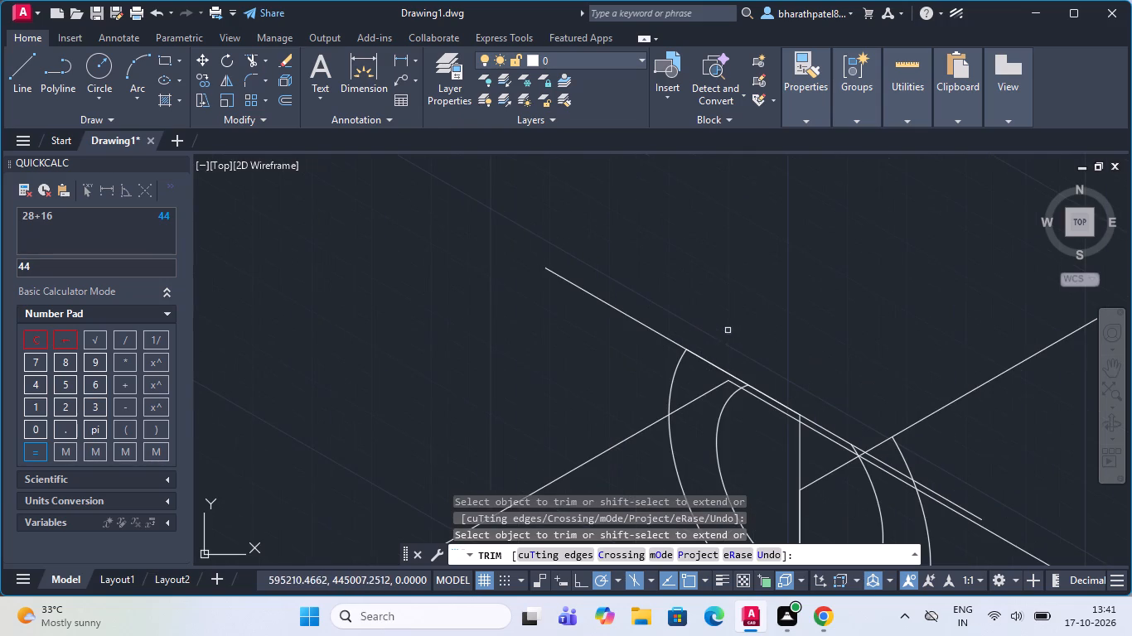
left_click_drag(697, 383, 696, 336)
left_click(645, 326)
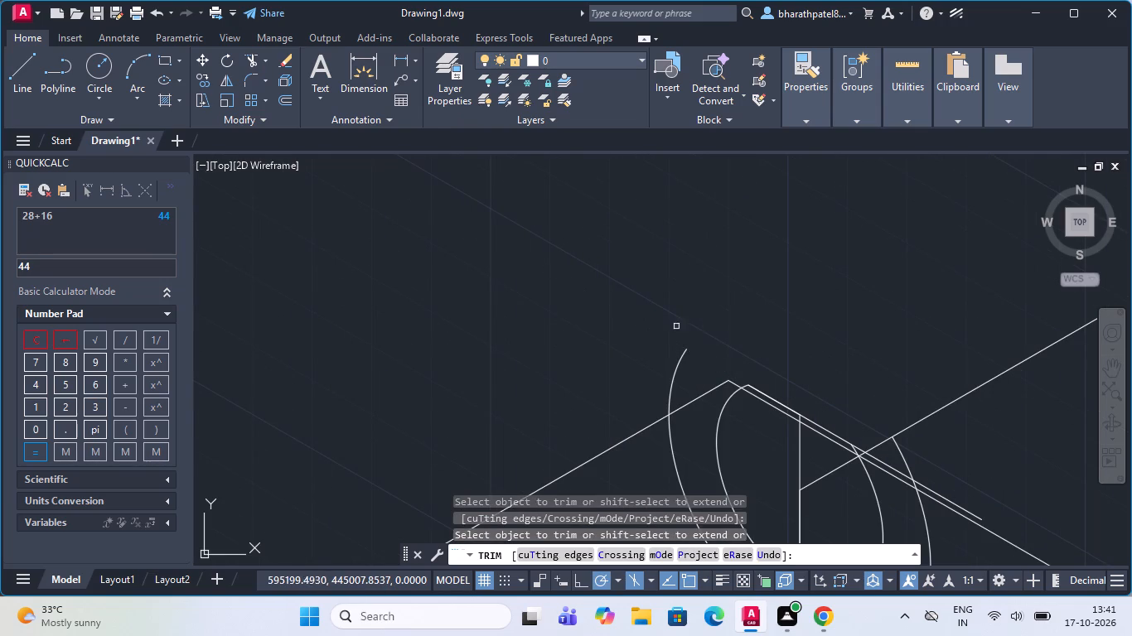
scroll(728, 331, "down", 1)
scroll(756, 377, "up", 4)
left_click(755, 376)
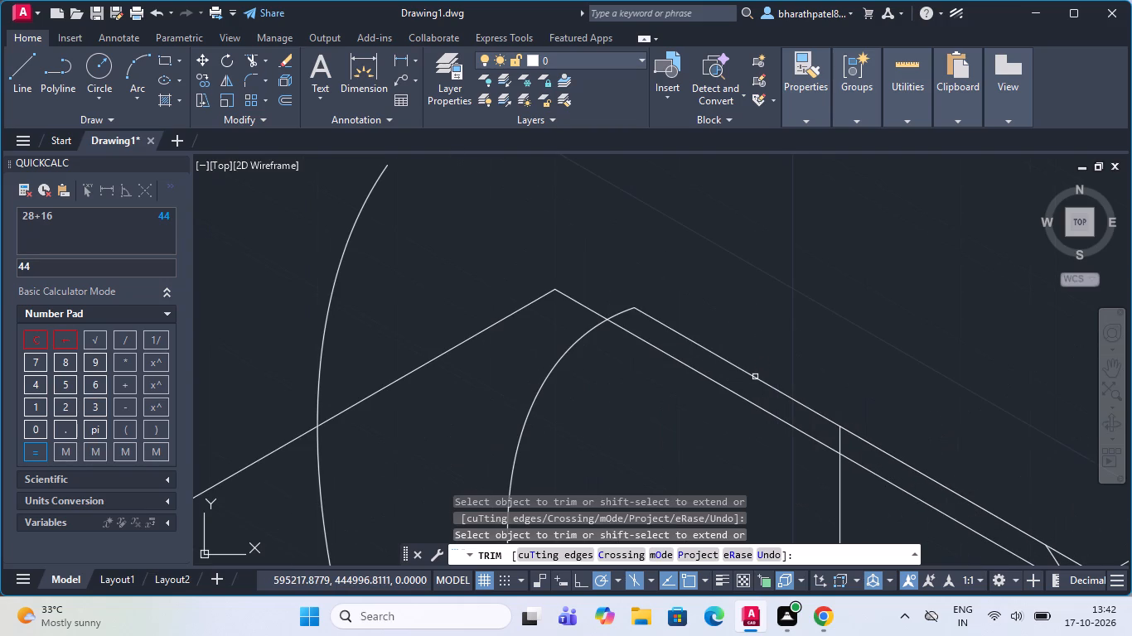
scroll(704, 282, "down", 2)
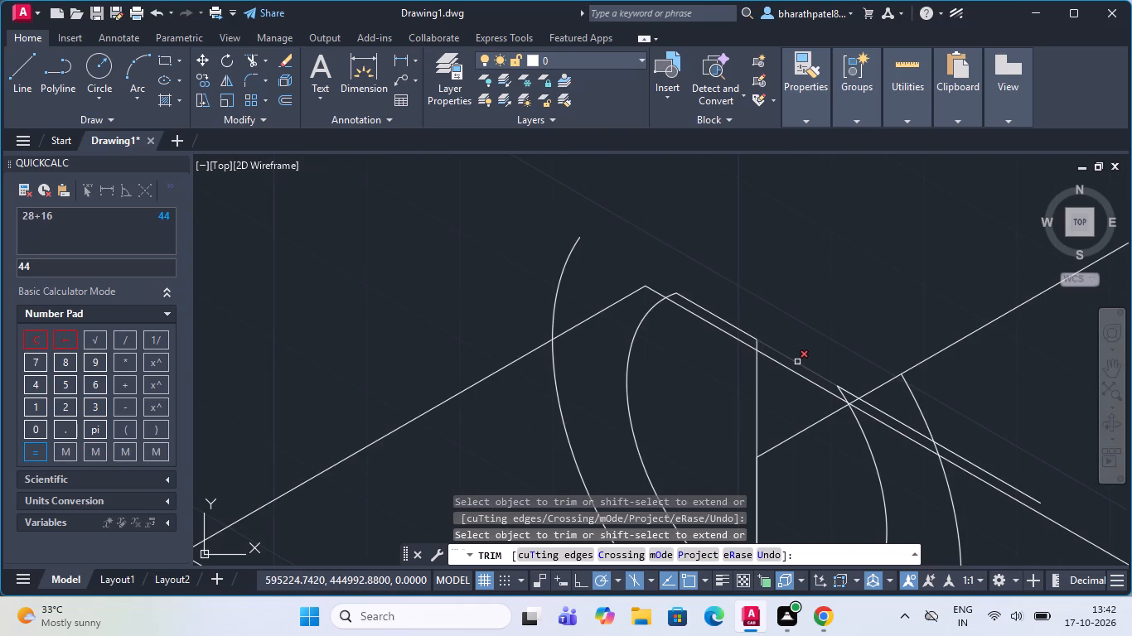
left_click(797, 361)
left_click(713, 311)
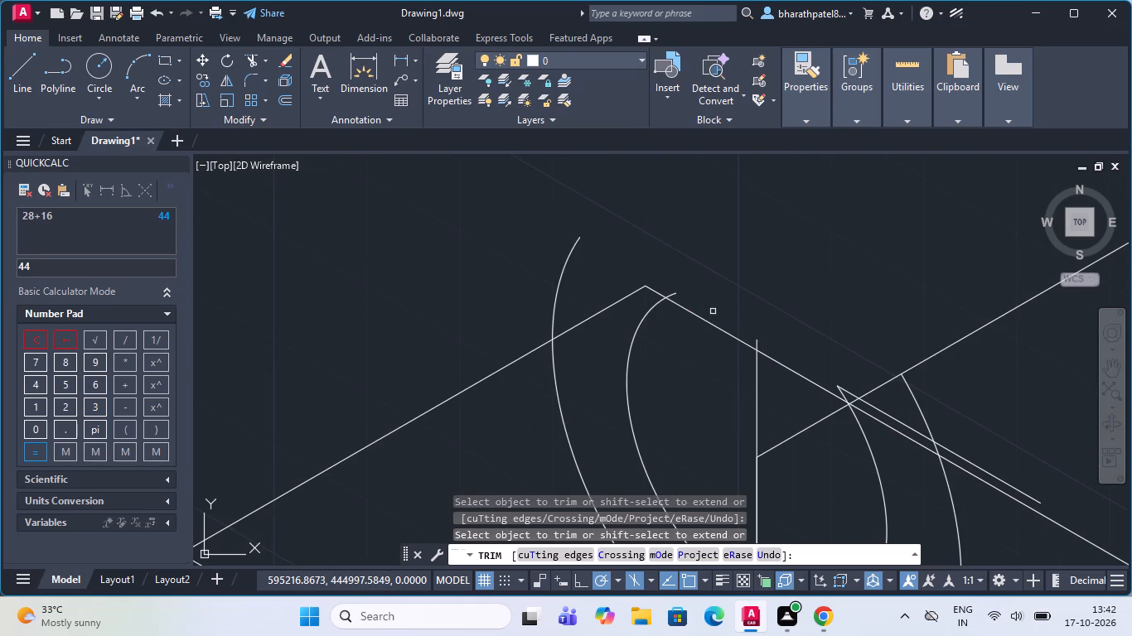
left_click(888, 413)
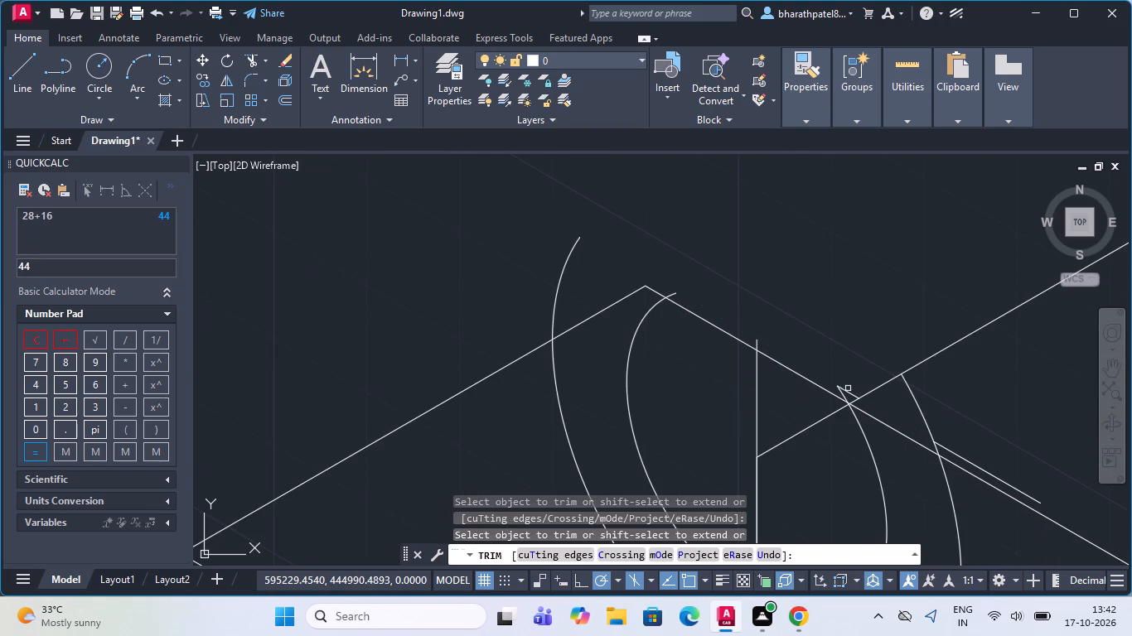
left_click(848, 390)
left_click(961, 455)
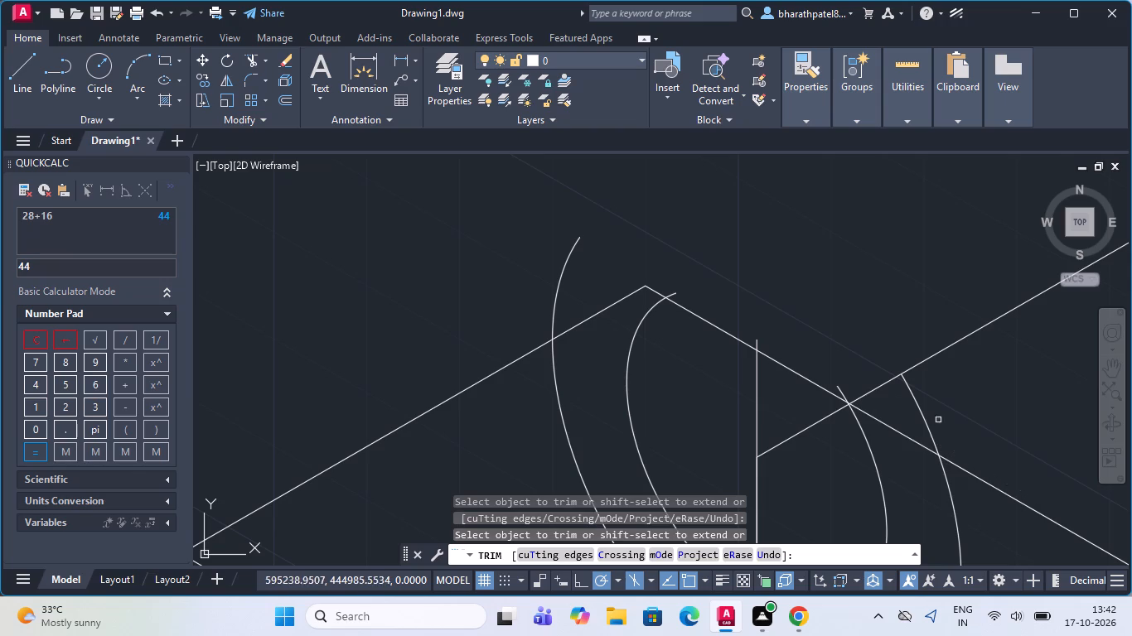
Undo the trims of the slanted construction lines until their pieces on both sides of the isocircles are restored.
scroll(602, 112, "down", 1)
scroll(768, 287, "down", 2)
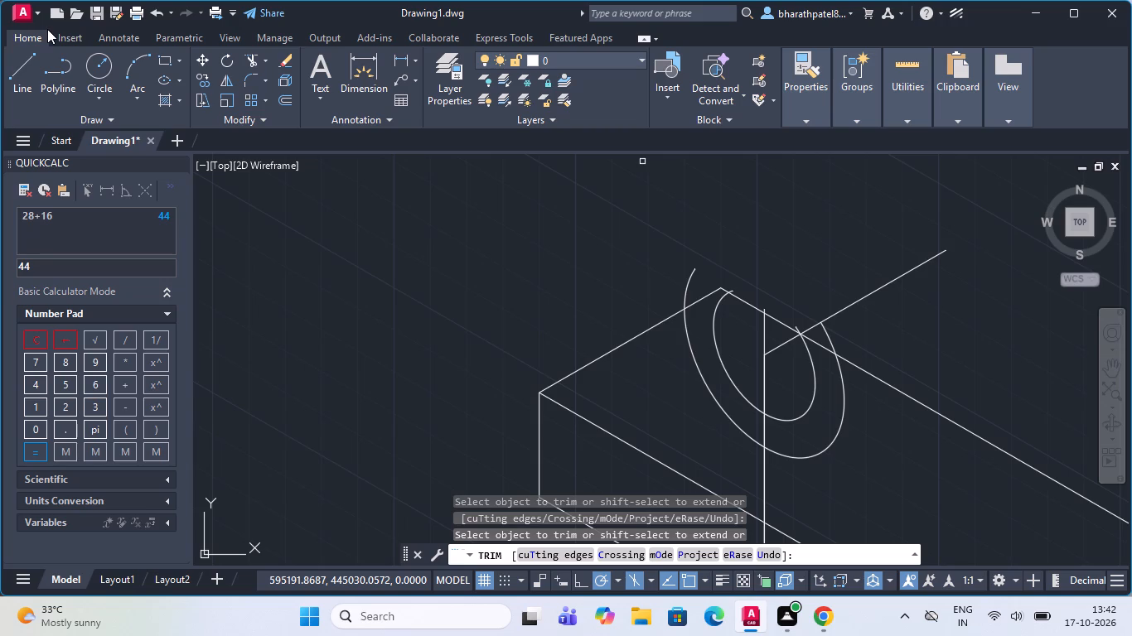
key("ctrl+z")
key("ctrl+z")
key("ctrl+z")
key("ctrl+z")
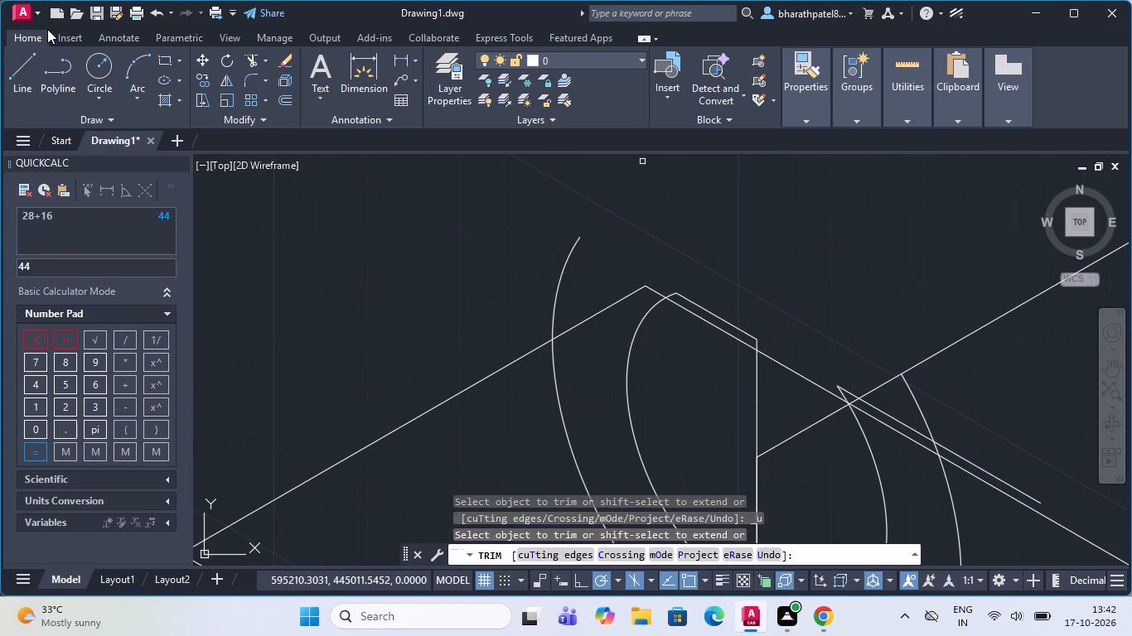
key("ctrl+z")
key("ctrl+z")
key("ctrl+z")
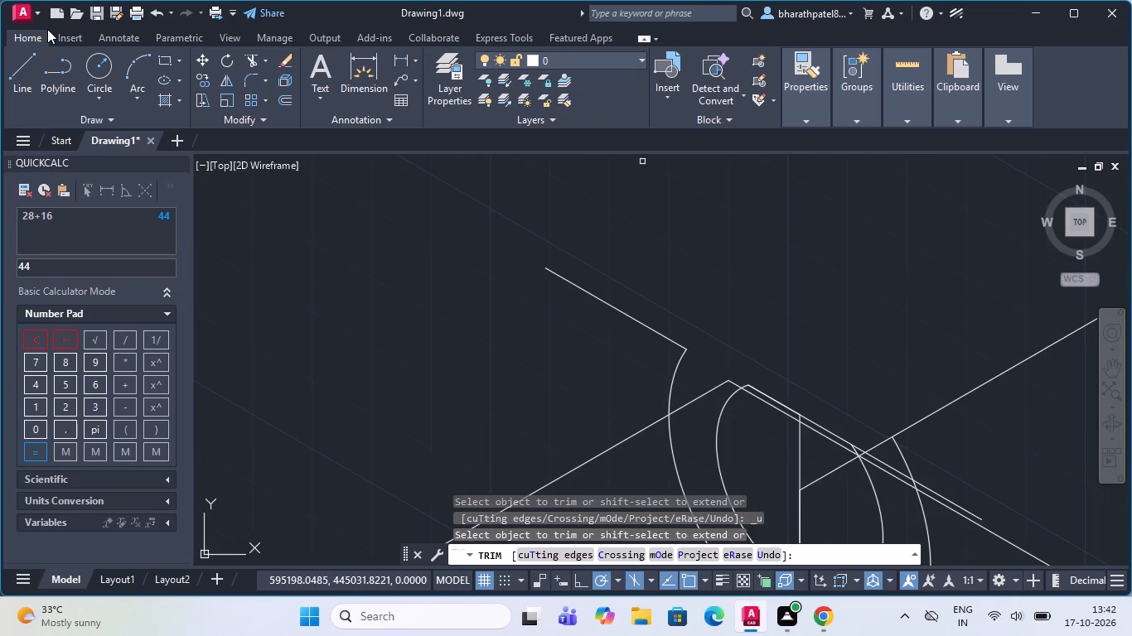
key("ctrl+z")
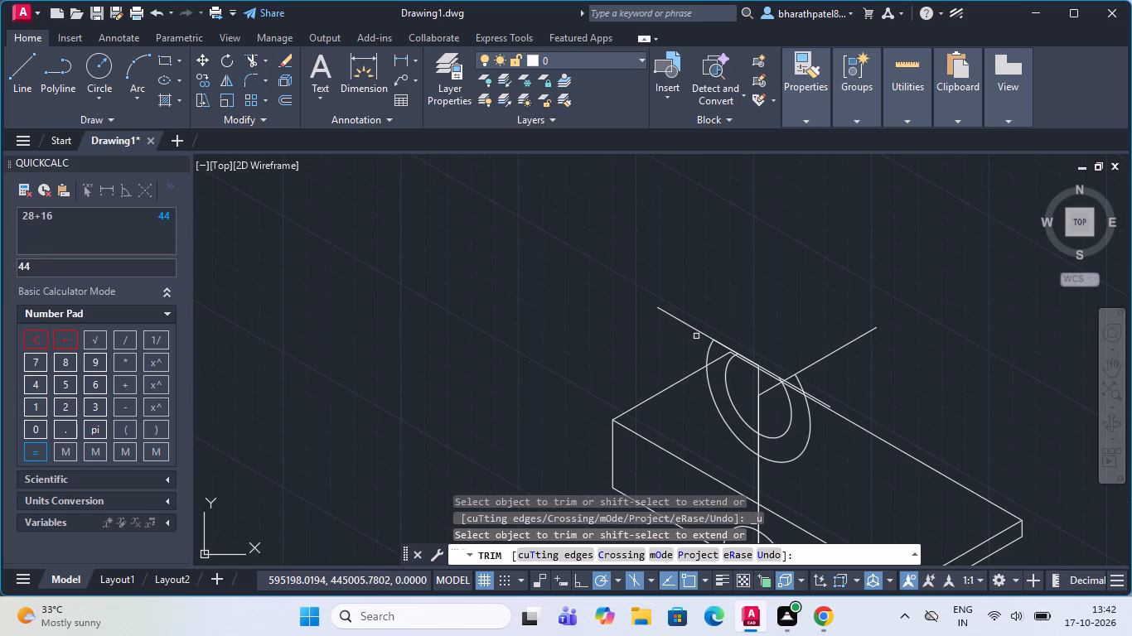
Trim the slanted lines outside the diameter 44 isocircle and inside the diameter 28 one, plus the outer isocircle's leftover above them, keeping the bridging pieces.
left_click(697, 332)
scroll(766, 379, "up", 4)
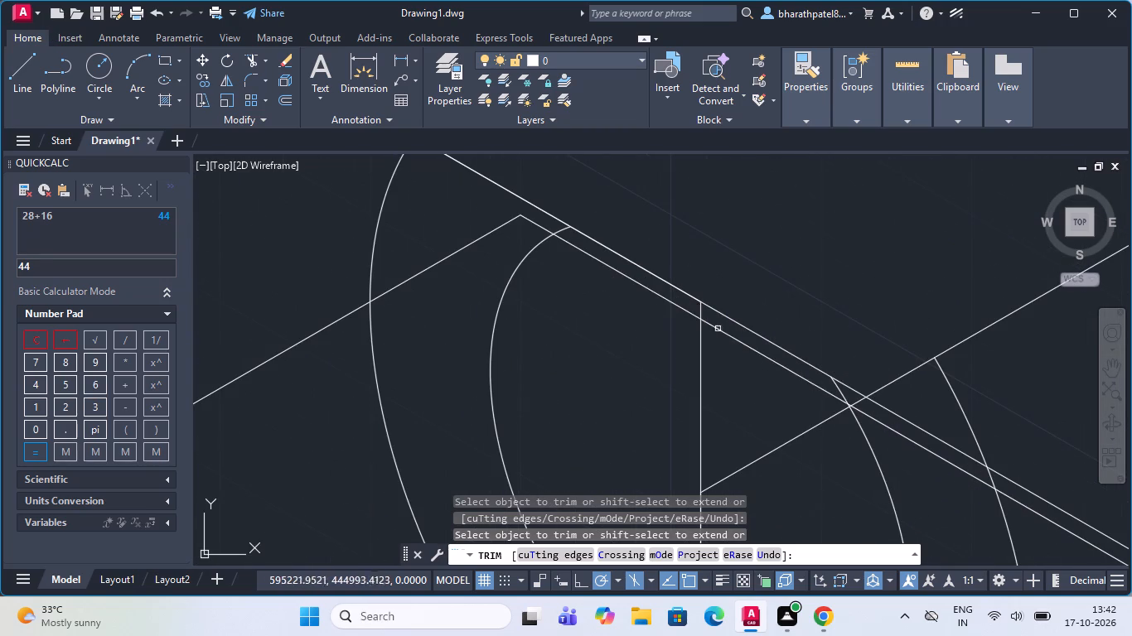
left_click(631, 261)
left_click(631, 261)
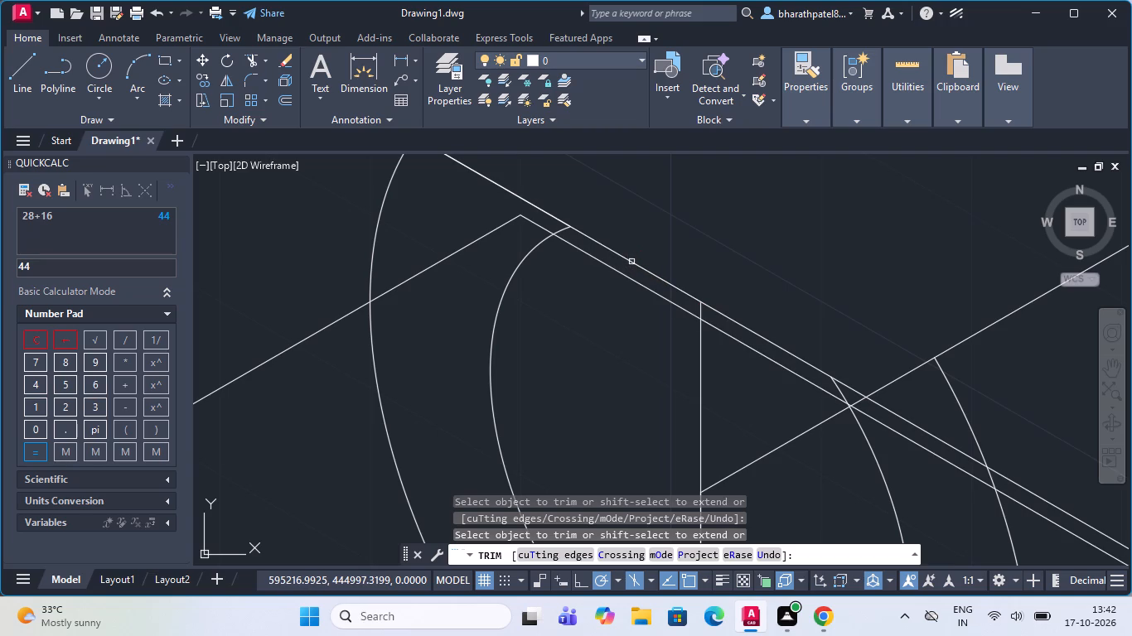
left_click(631, 263)
left_click(728, 328)
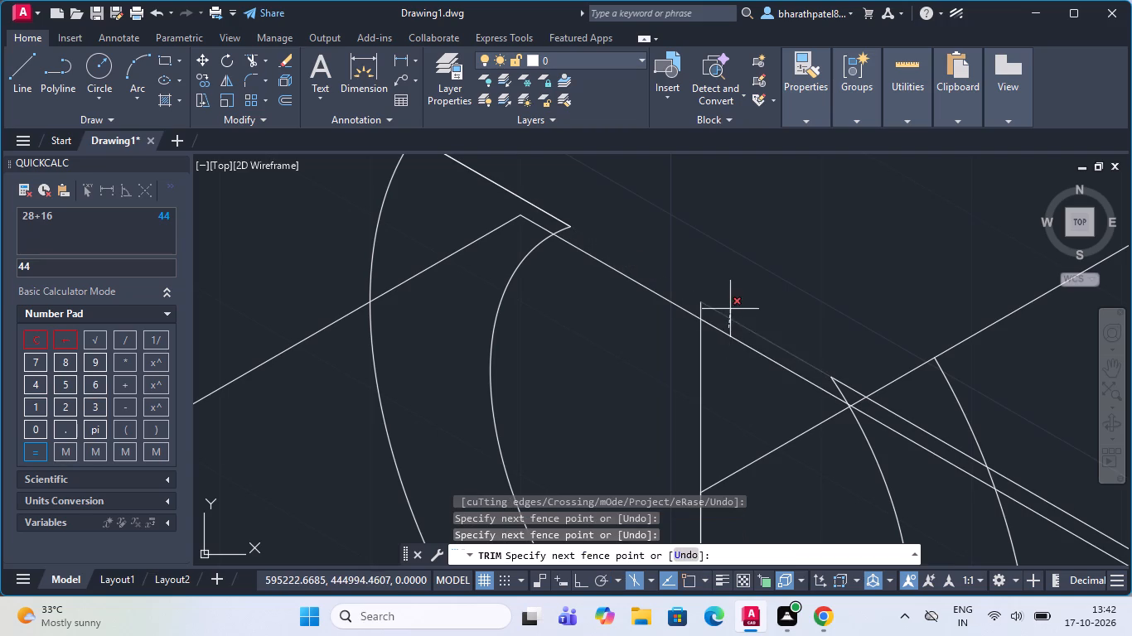
left_click(730, 309)
scroll(734, 297, "down", 3)
scroll(794, 330, "up", 3)
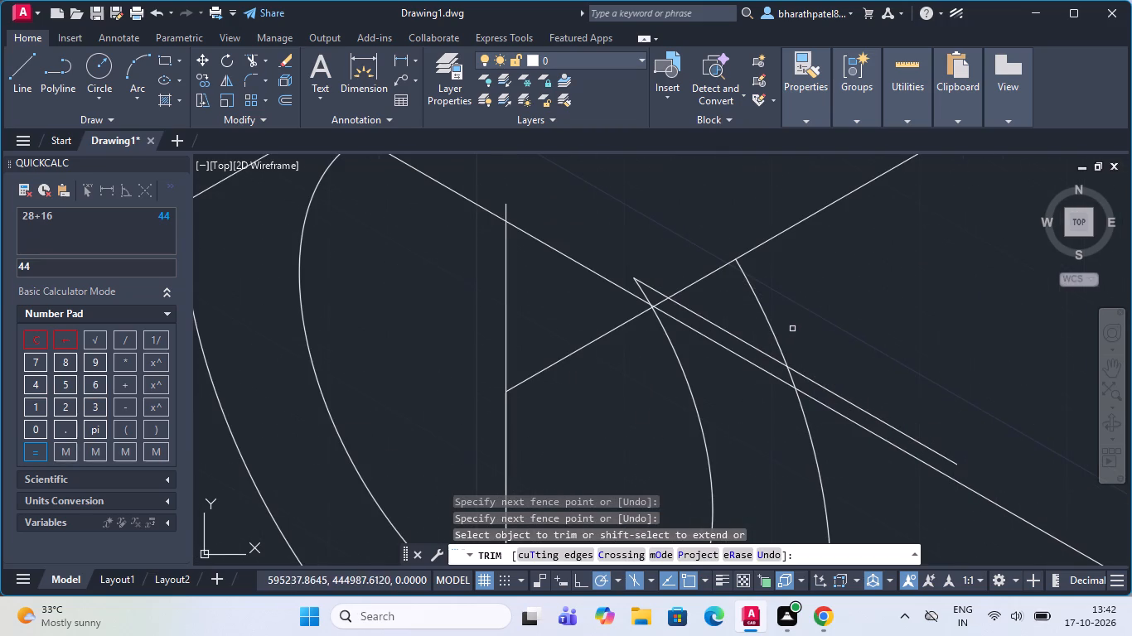
left_click_drag(747, 316, 776, 325)
left_click(803, 340)
left_click(817, 392)
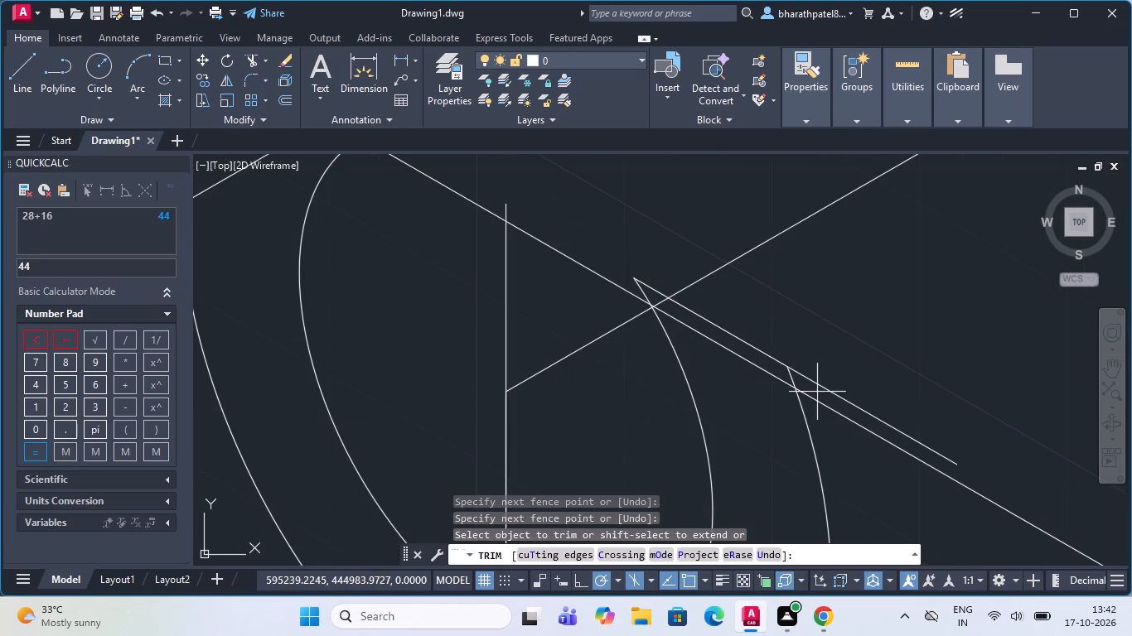
left_click(825, 356)
scroll(820, 336, "down", 3)
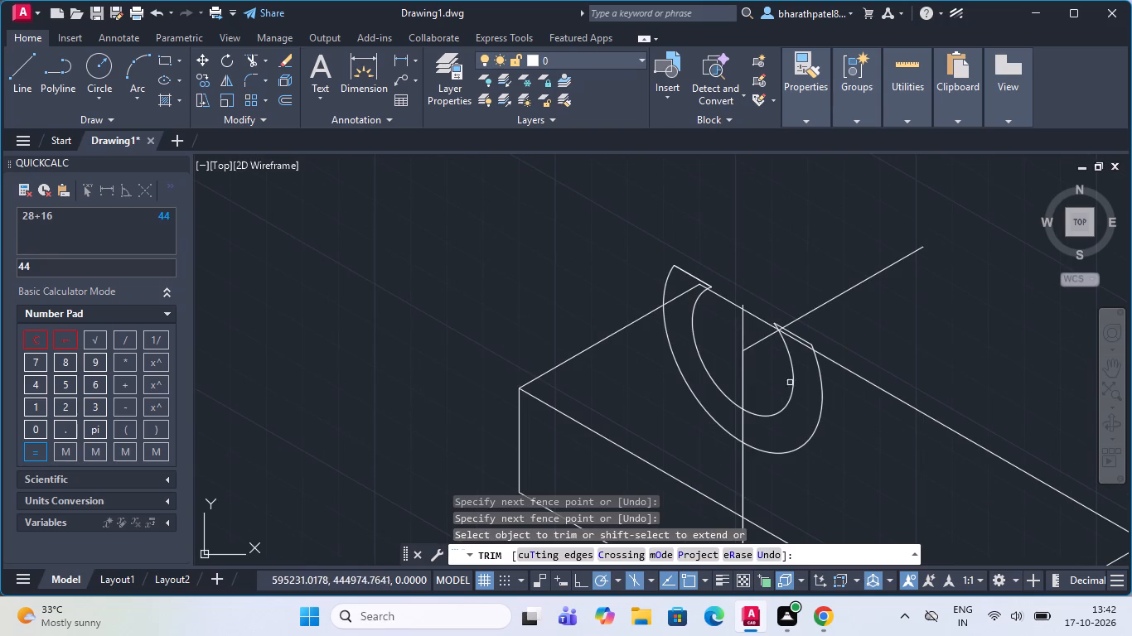
key("Escape")
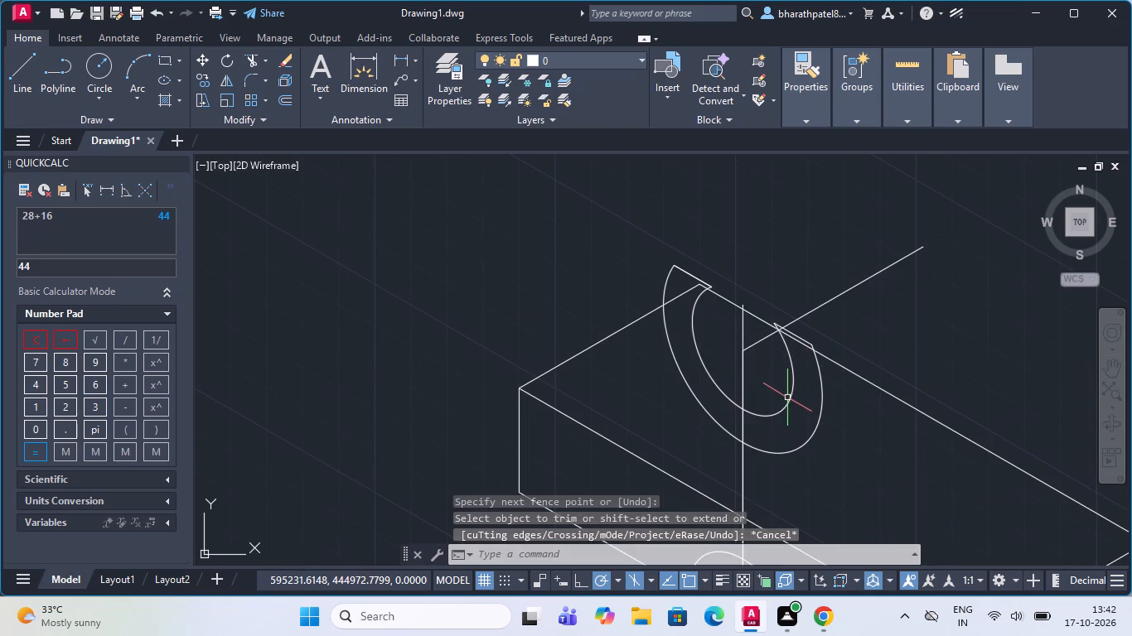
Copy both trimmed isocircles and their two short connecting lines from the isocircle centre to the far end of the slanted depth line.
left_click(791, 399)
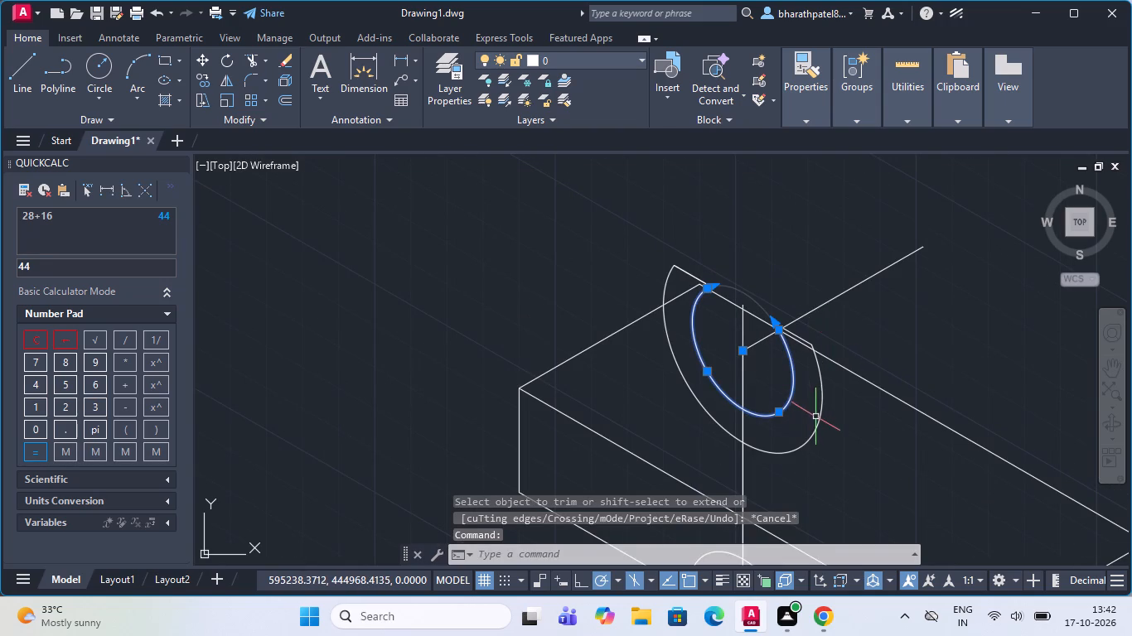
left_click(820, 421)
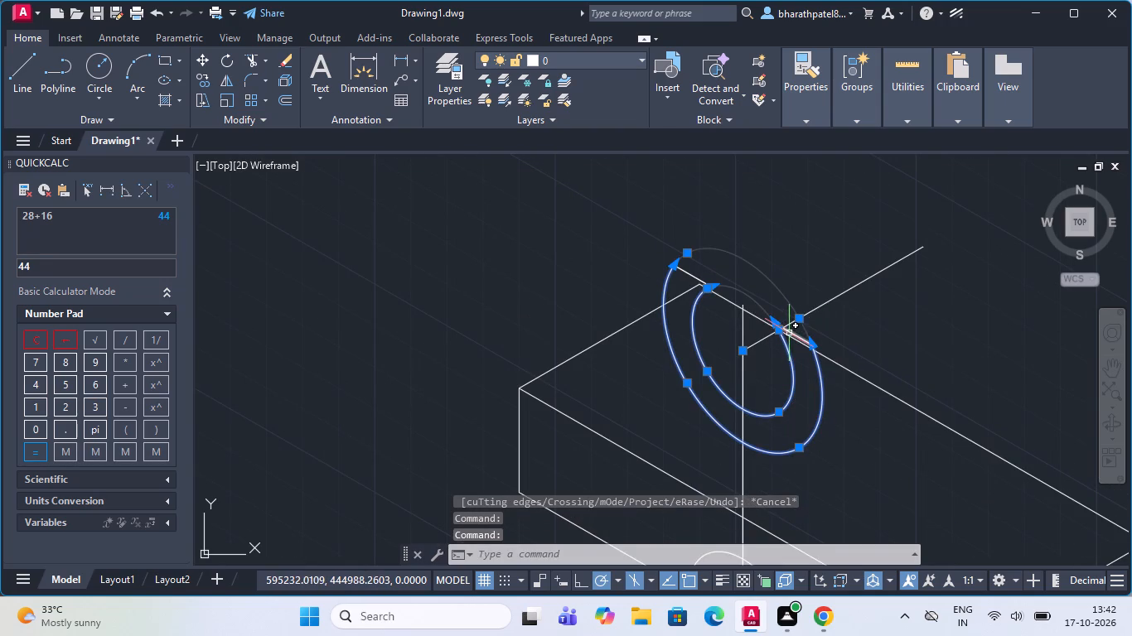
left_click(790, 333)
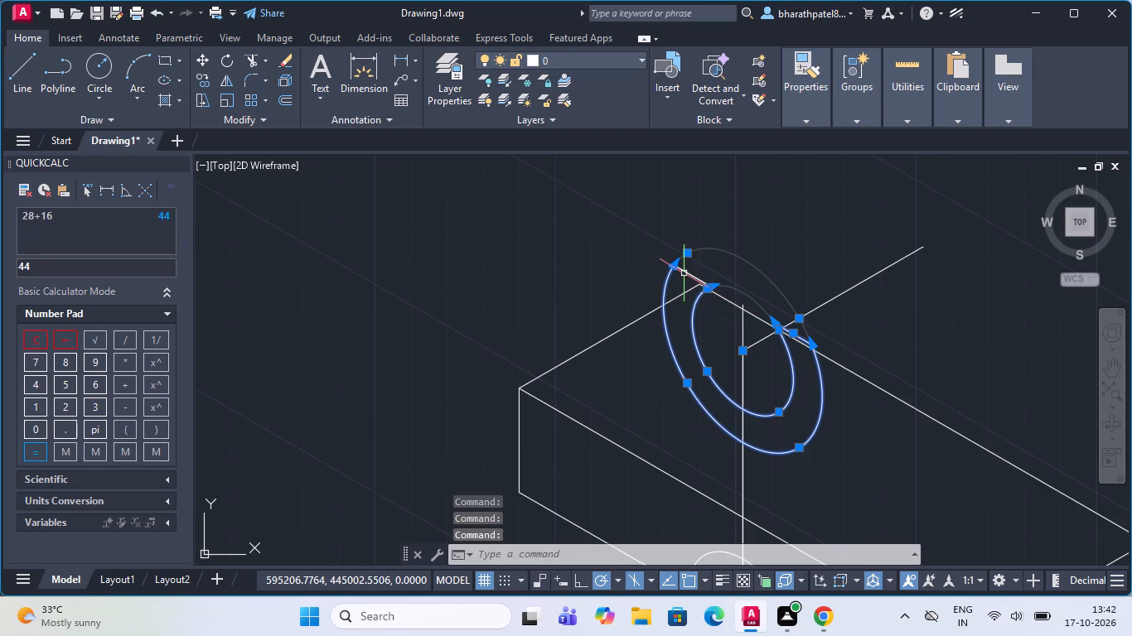
left_click(687, 274)
scroll(731, 278, "up", 3)
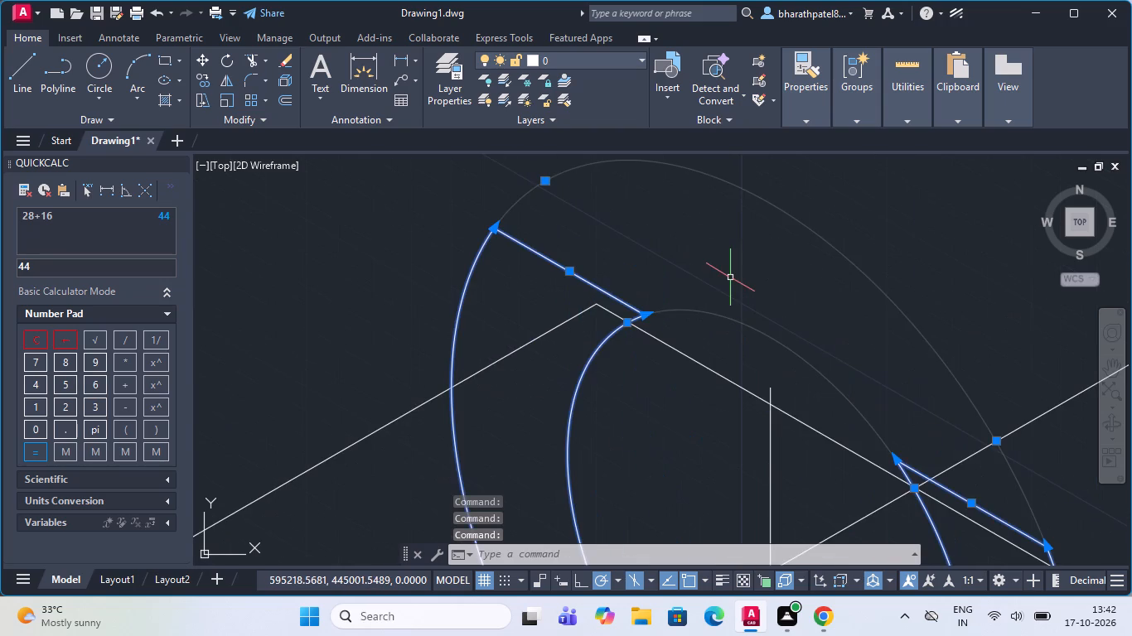
scroll(730, 277, "down", 4)
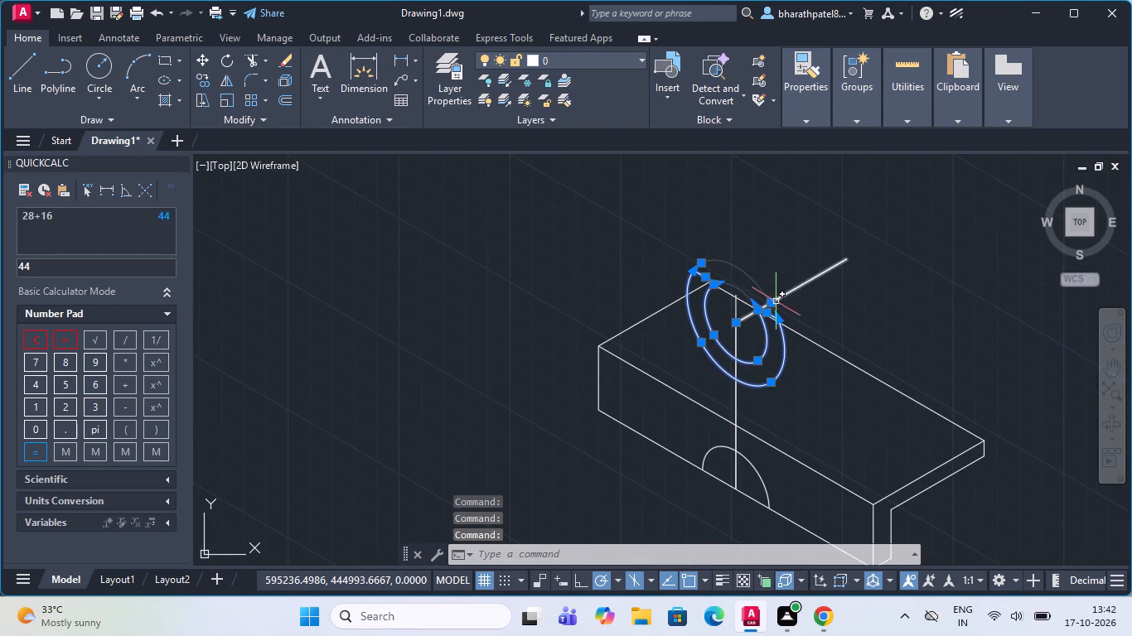
scroll(774, 304, "up", 5)
scroll(773, 296, "down", 4)
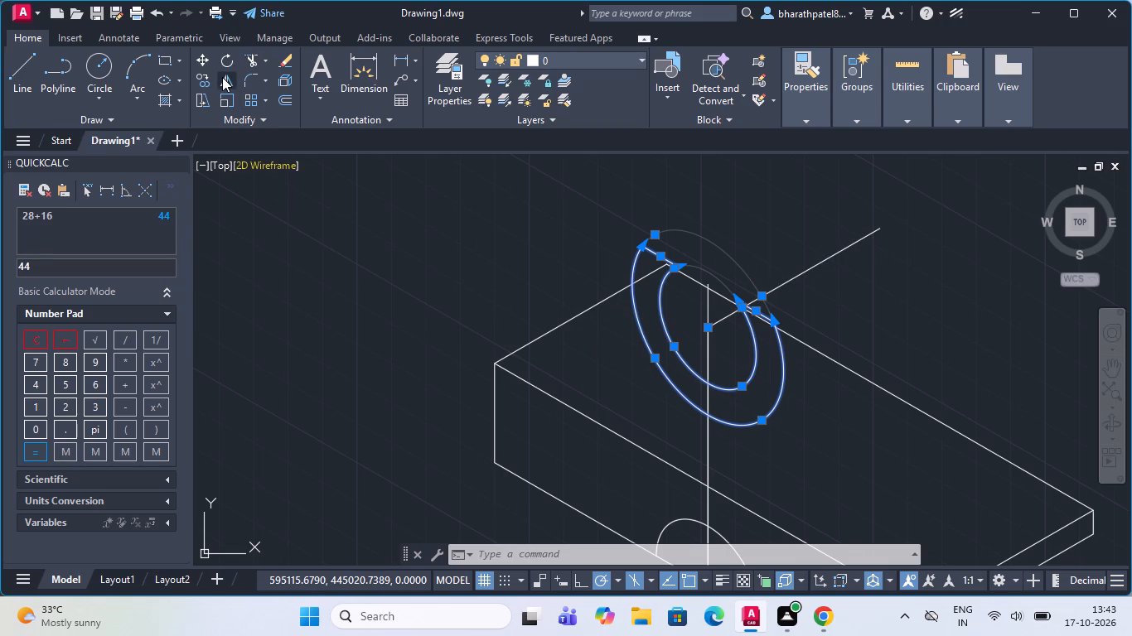
left_click(201, 79)
scroll(300, 176, "down", 1)
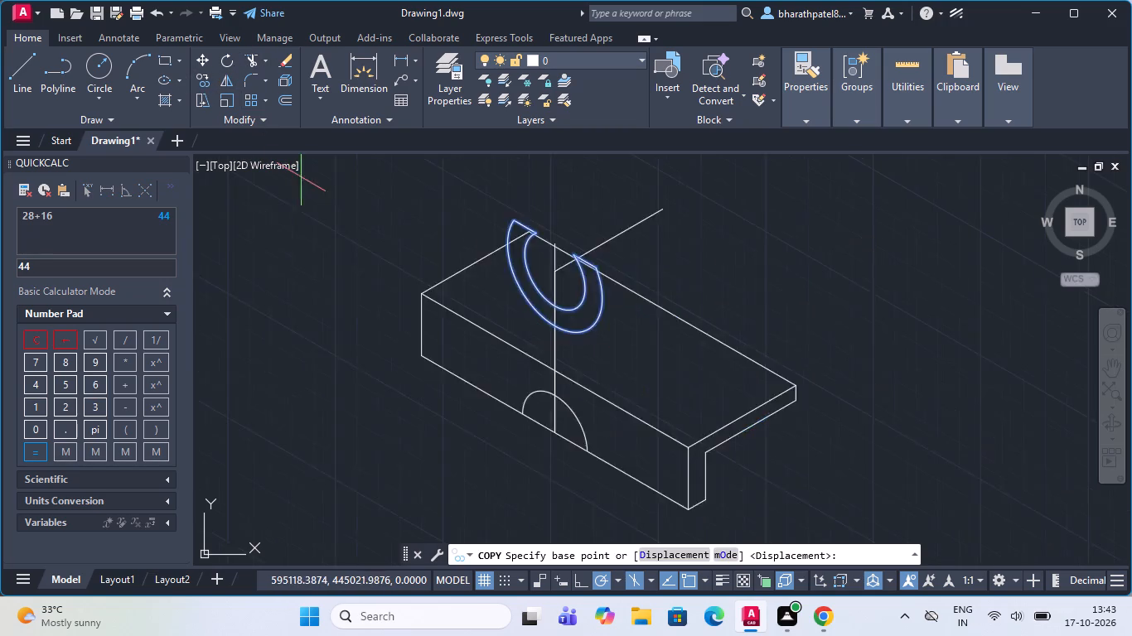
scroll(301, 177, "down", 1)
scroll(449, 192, "up", 3)
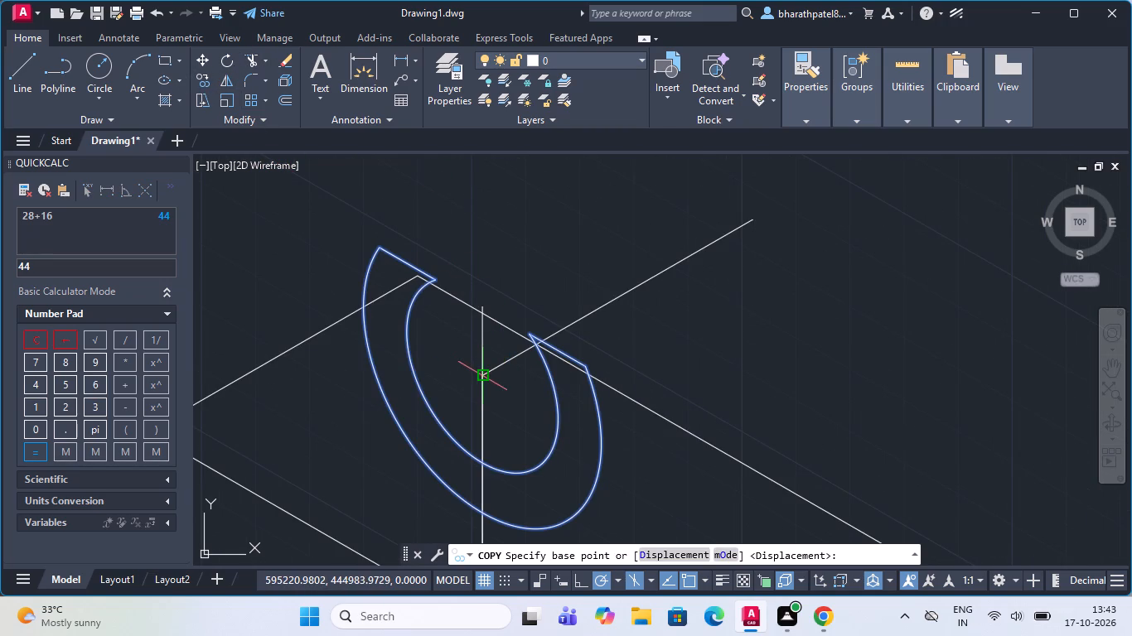
left_click(485, 374)
scroll(779, 204, "up", 4)
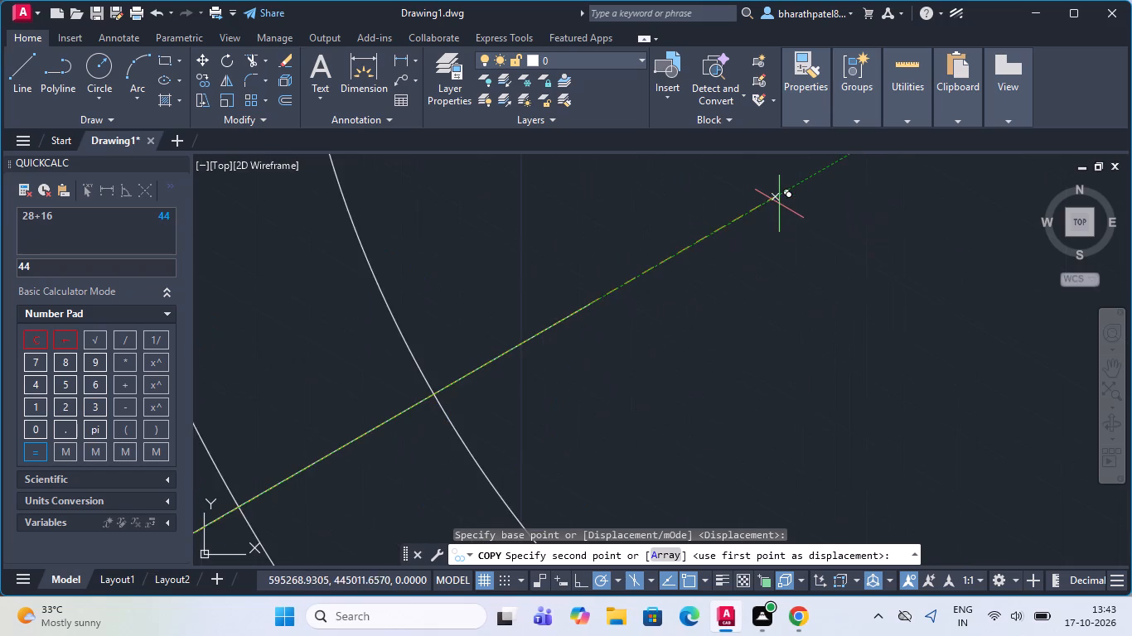
left_click(590, 304)
key("Escape")
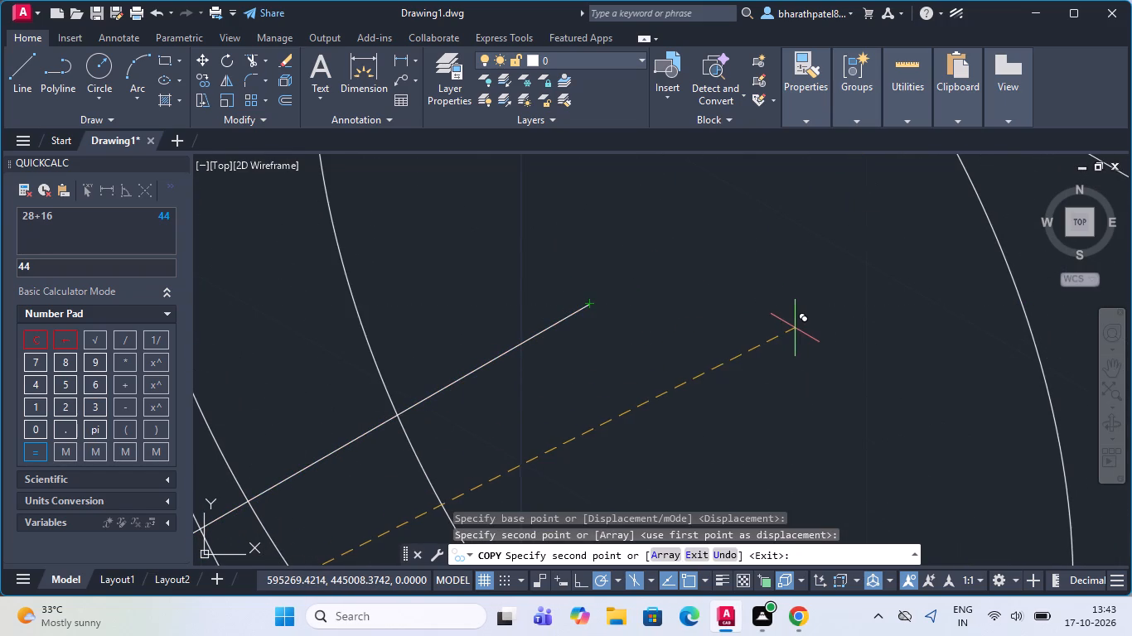
scroll(758, 312, "down", 6)
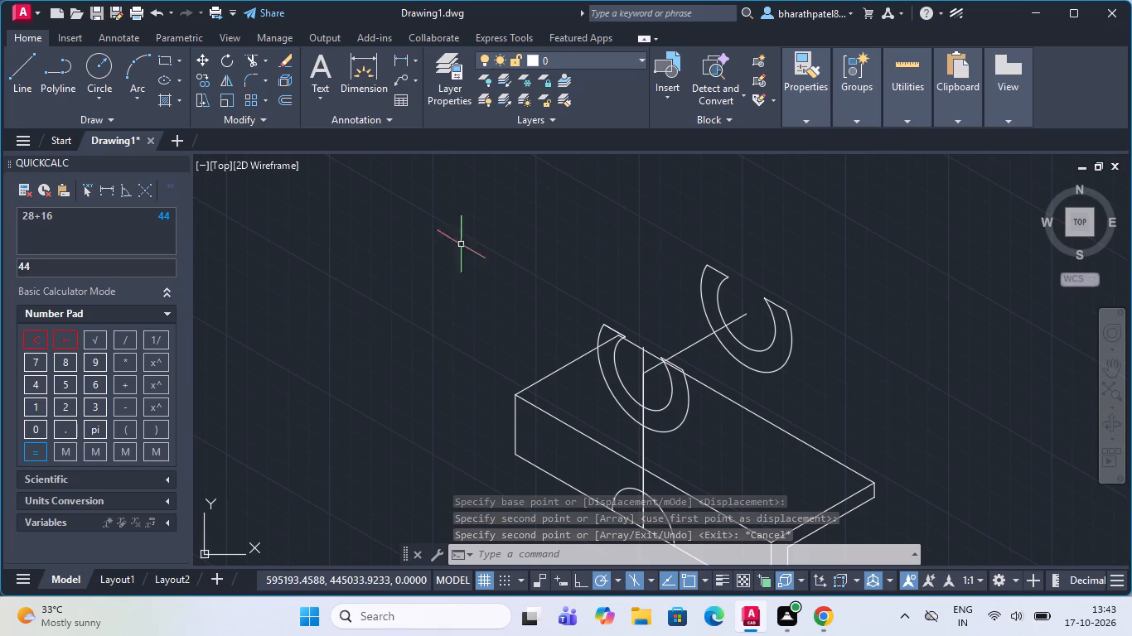
From the vertical line's crossing with the side face's top edge, draw 5 units along it towards the L-shaped end, and about 22 straight up.
left_click_drag(18, 65, 33, 77)
scroll(609, 273, "down", 1)
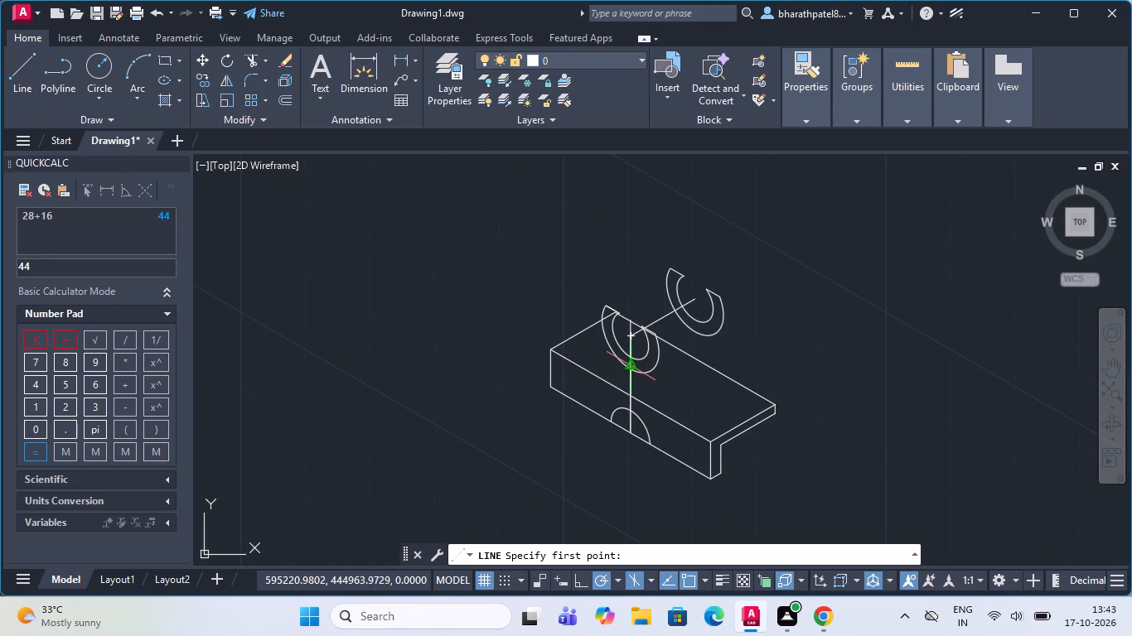
scroll(634, 364, "up", 2)
scroll(632, 364, "down", 2)
scroll(631, 402, "up", 3)
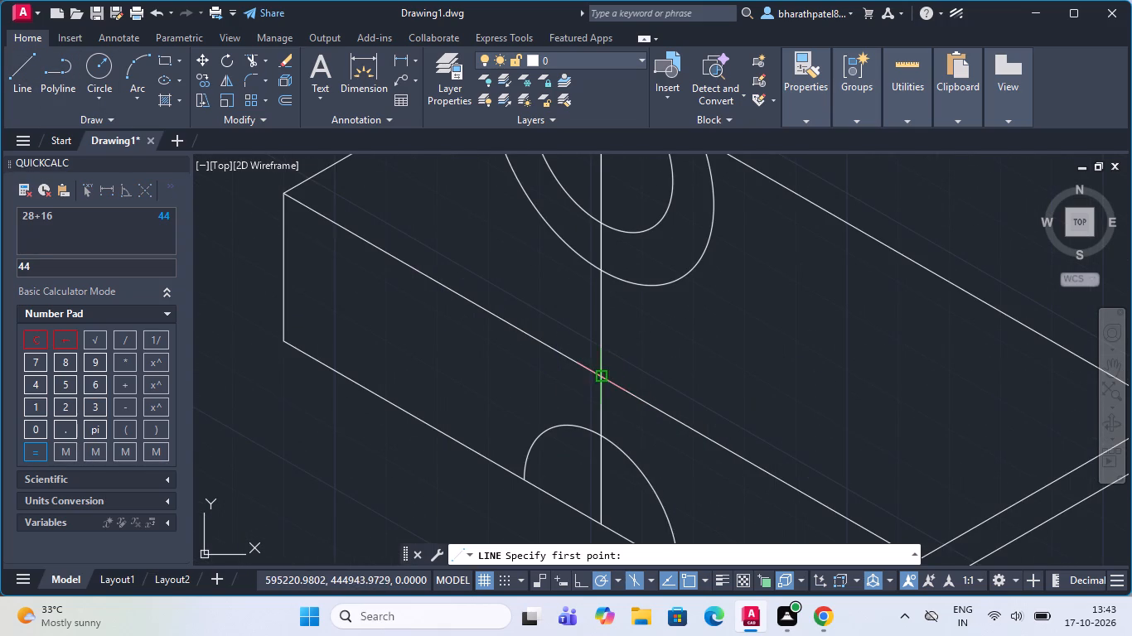
left_click(597, 378)
scroll(597, 377, "down", 3)
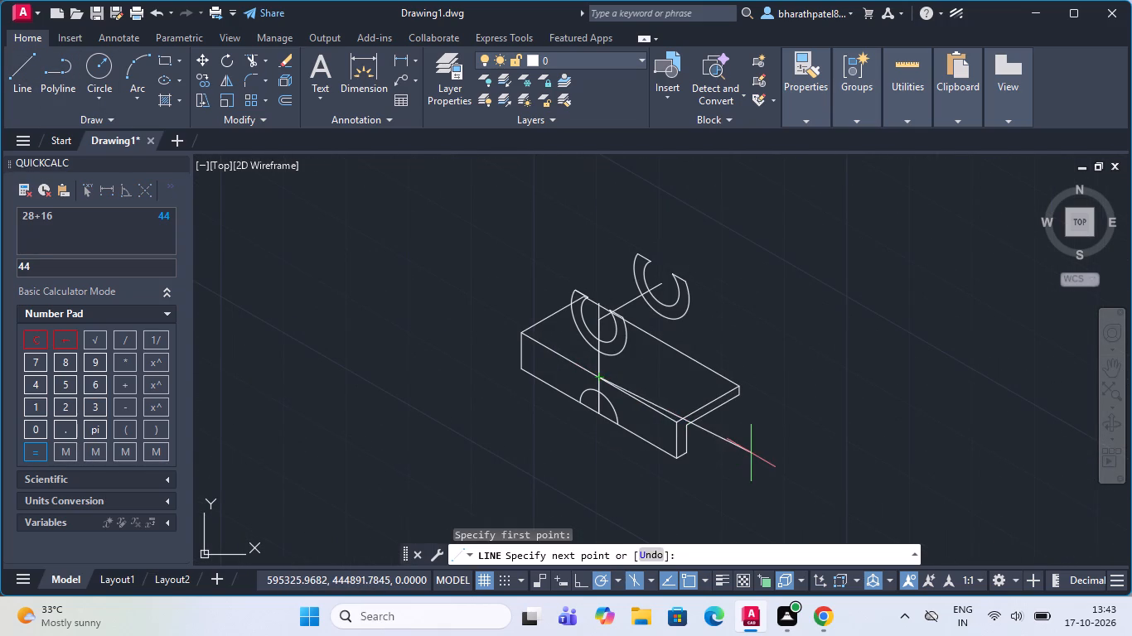
key("5")
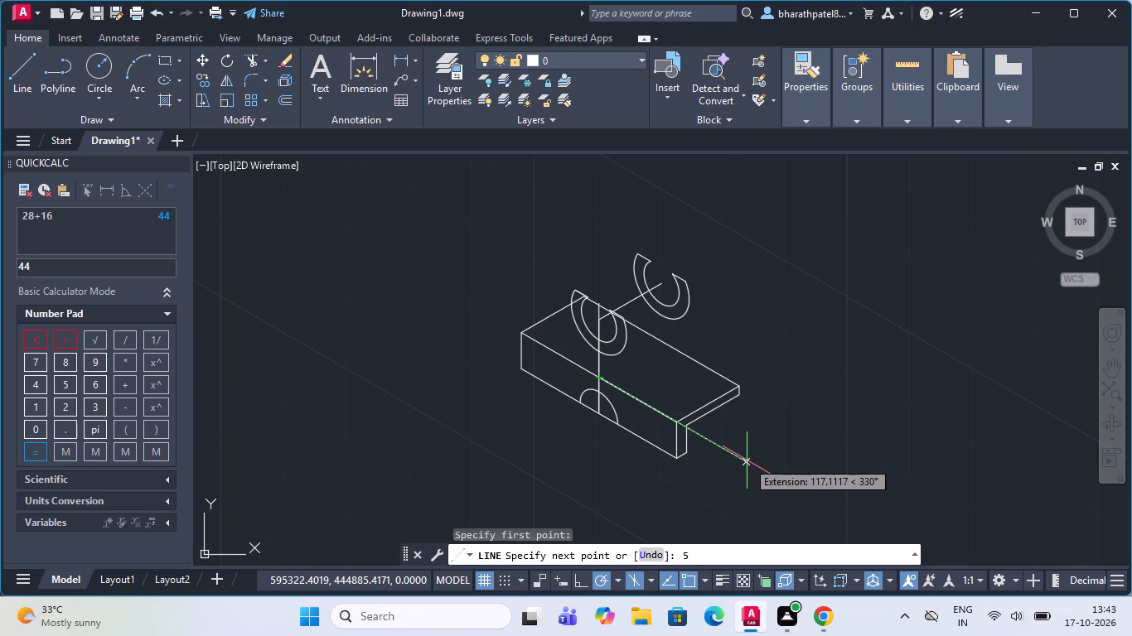
key("Return")
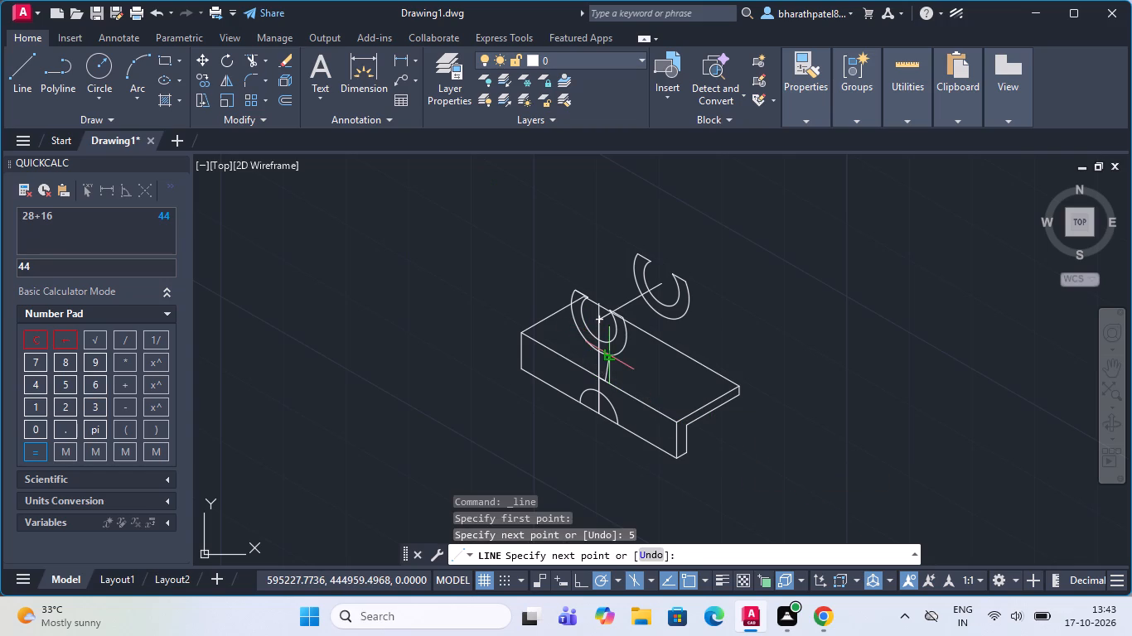
scroll(607, 350, "up", 3)
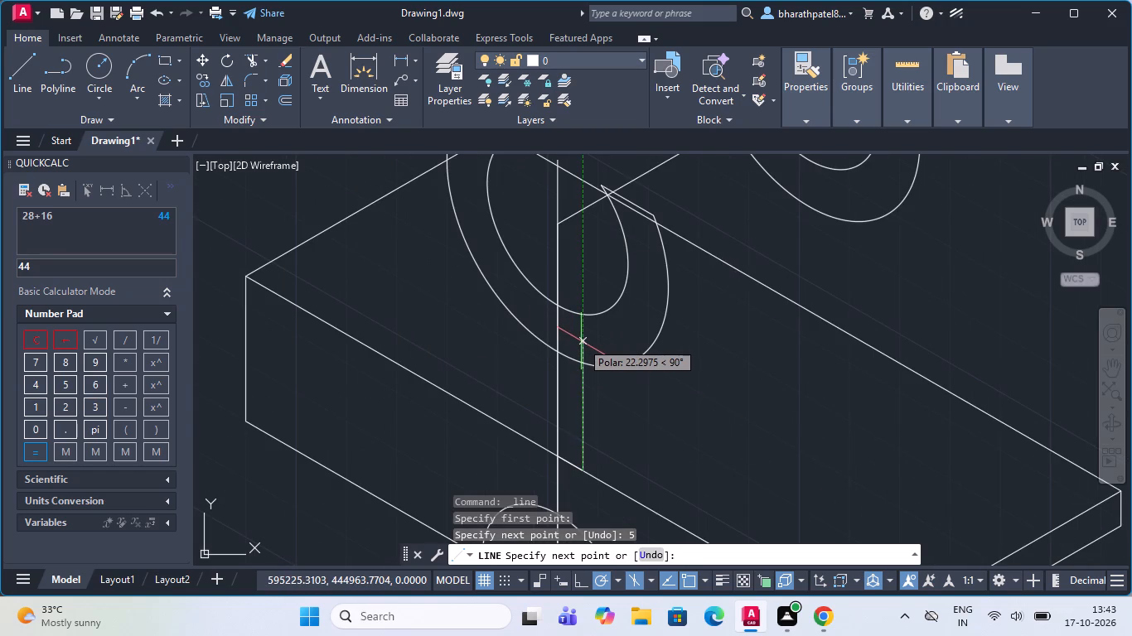
left_click(580, 341)
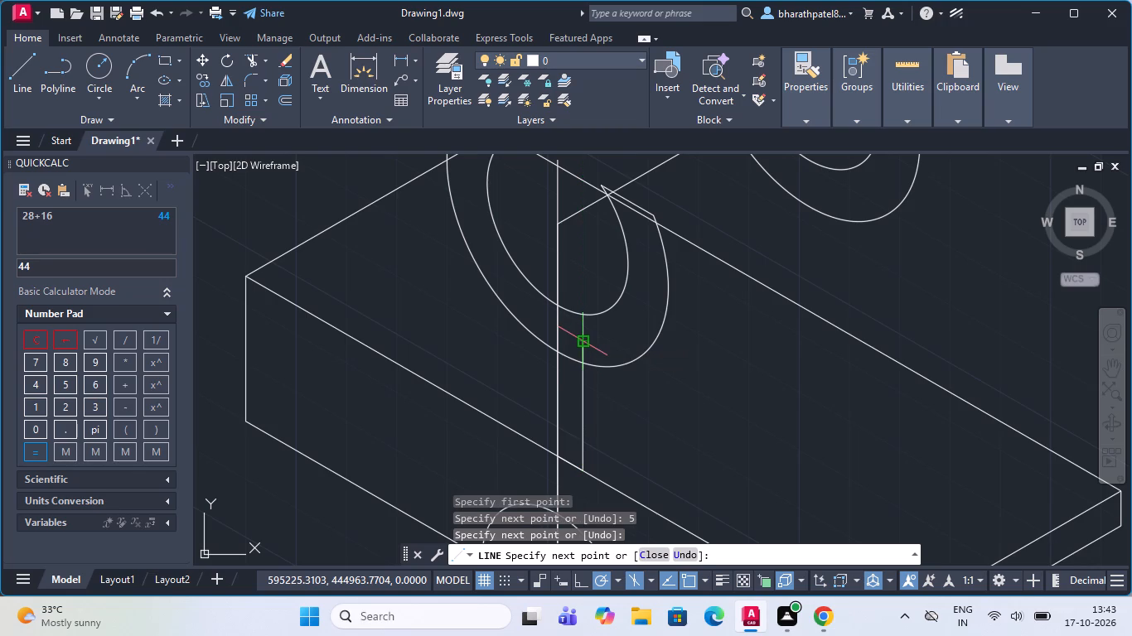
key("Escape")
From the new vertical line's foot, draw 10 units back along the top edge, and straight up across the front diameter 44 isocircle.
left_click(12, 70)
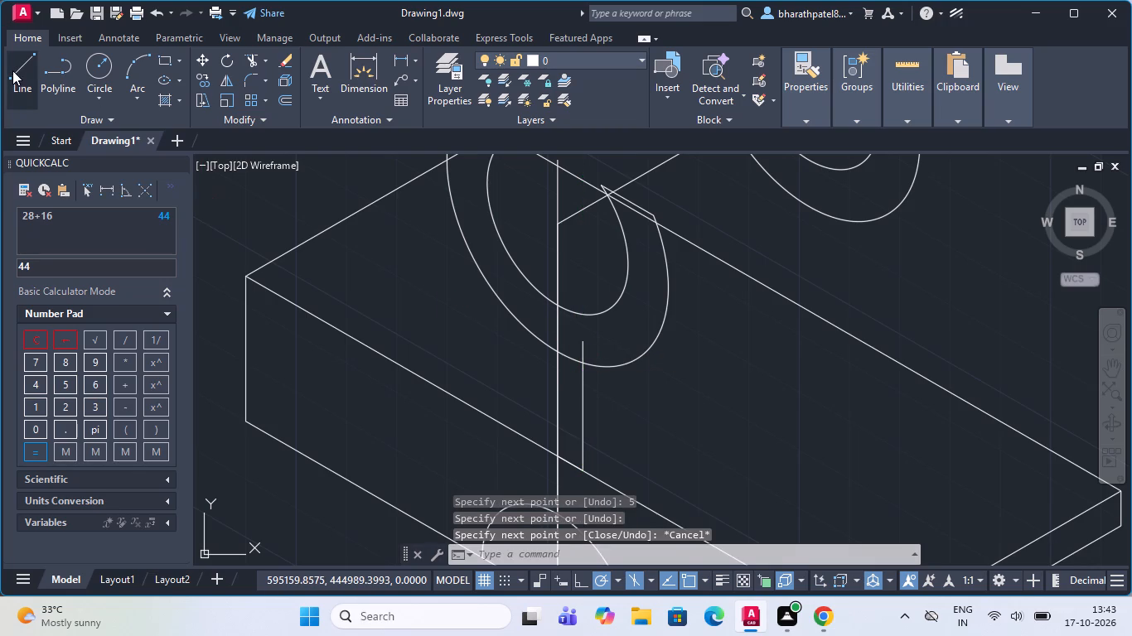
left_click(584, 475)
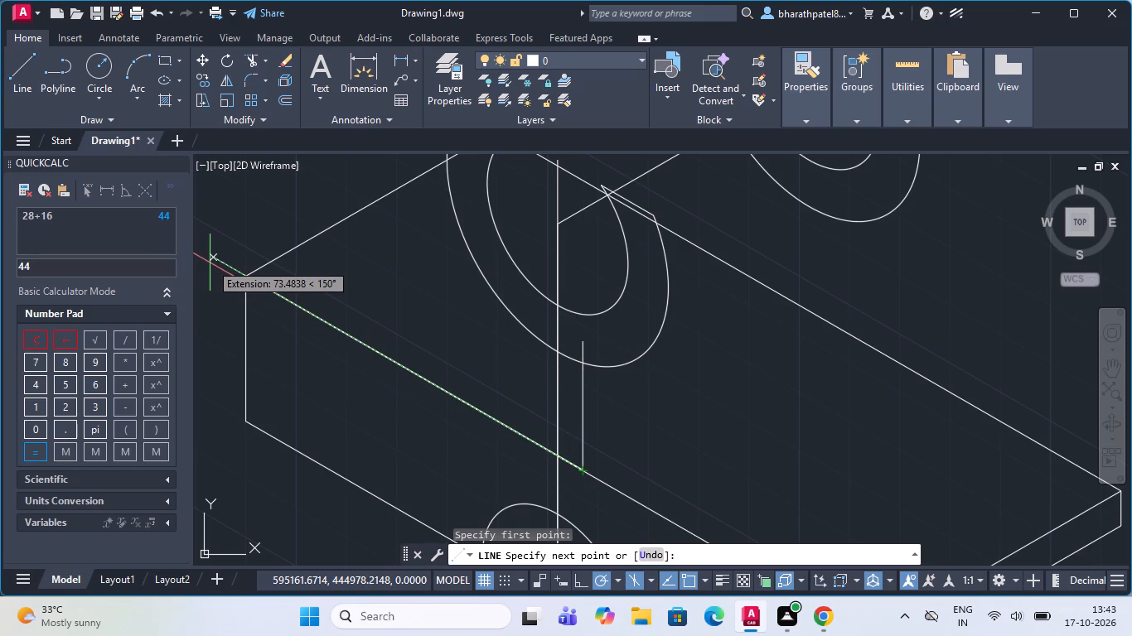
key("1")
key("0")
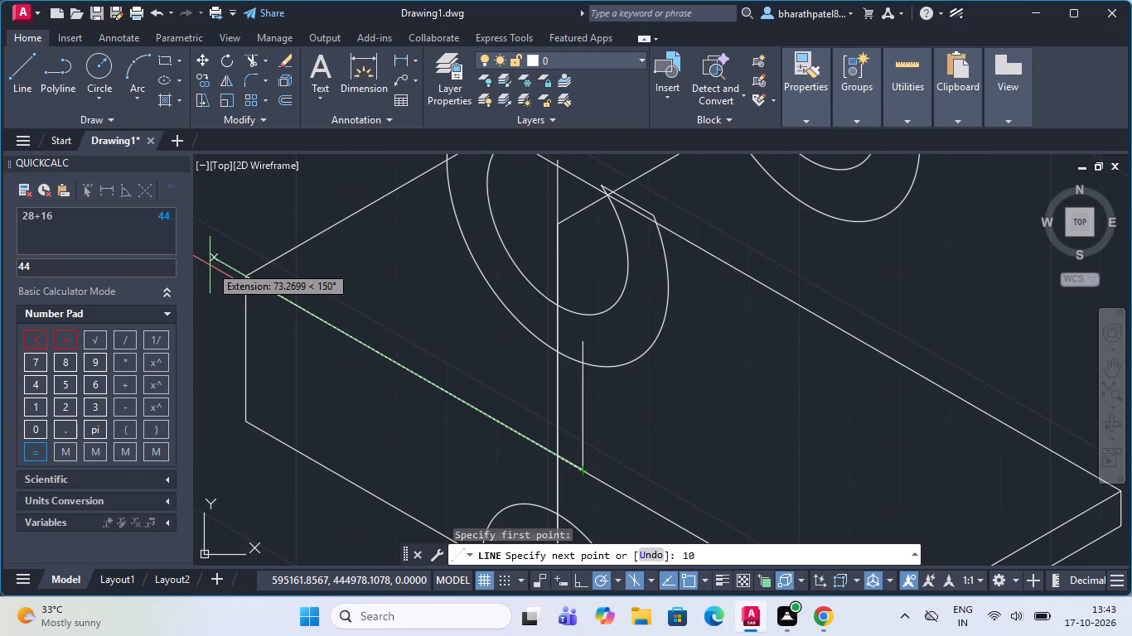
key("Return")
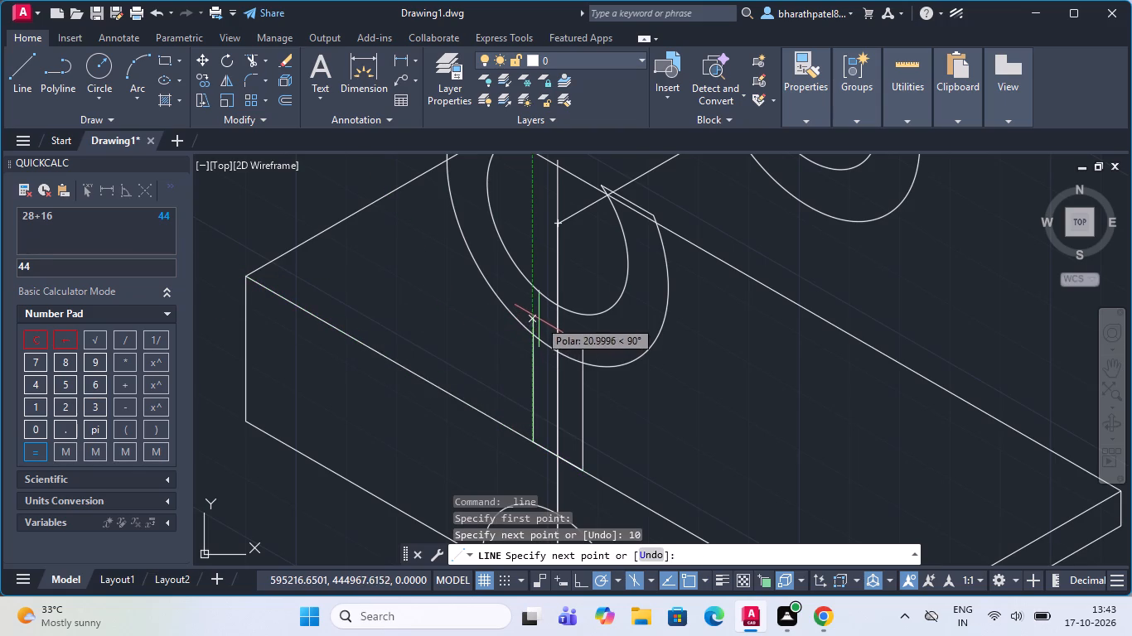
scroll(542, 322, "down", 1)
scroll(529, 316, "up", 3)
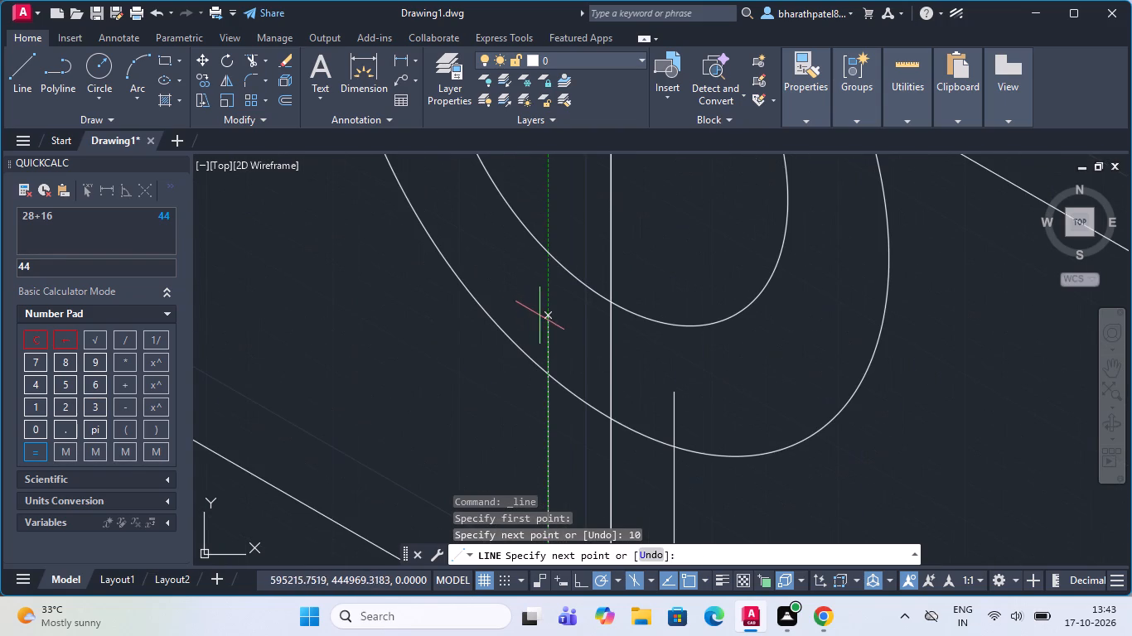
left_click(541, 317)
key("Escape")
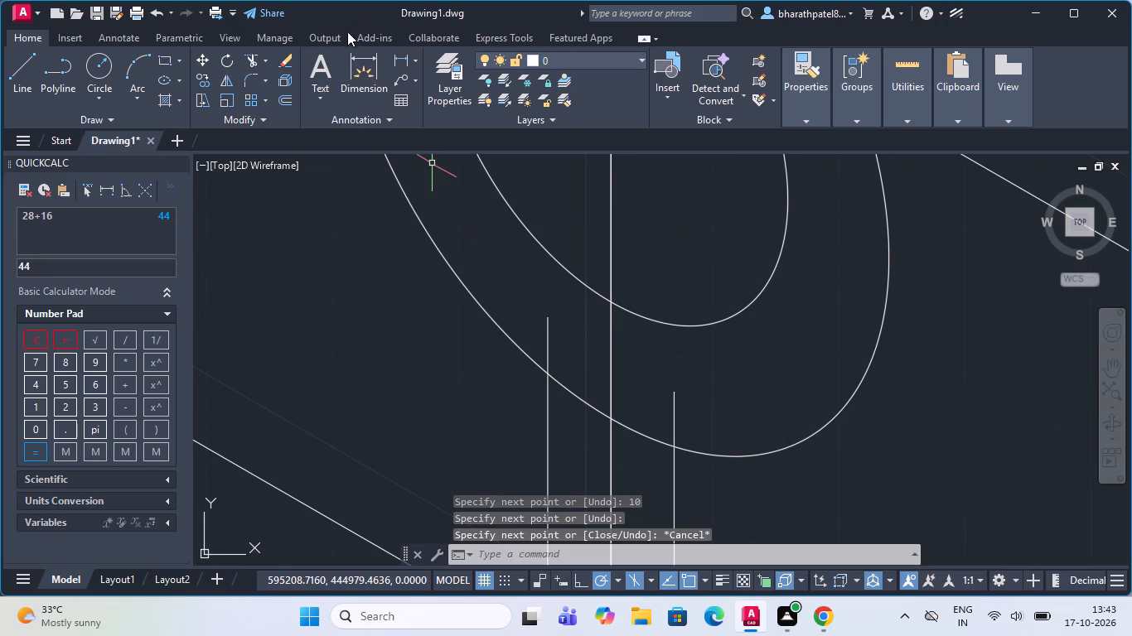
Trim the two vertical support lines where they extend above the front diameter 44 isocircle.
left_click(252, 58)
left_click(546, 341)
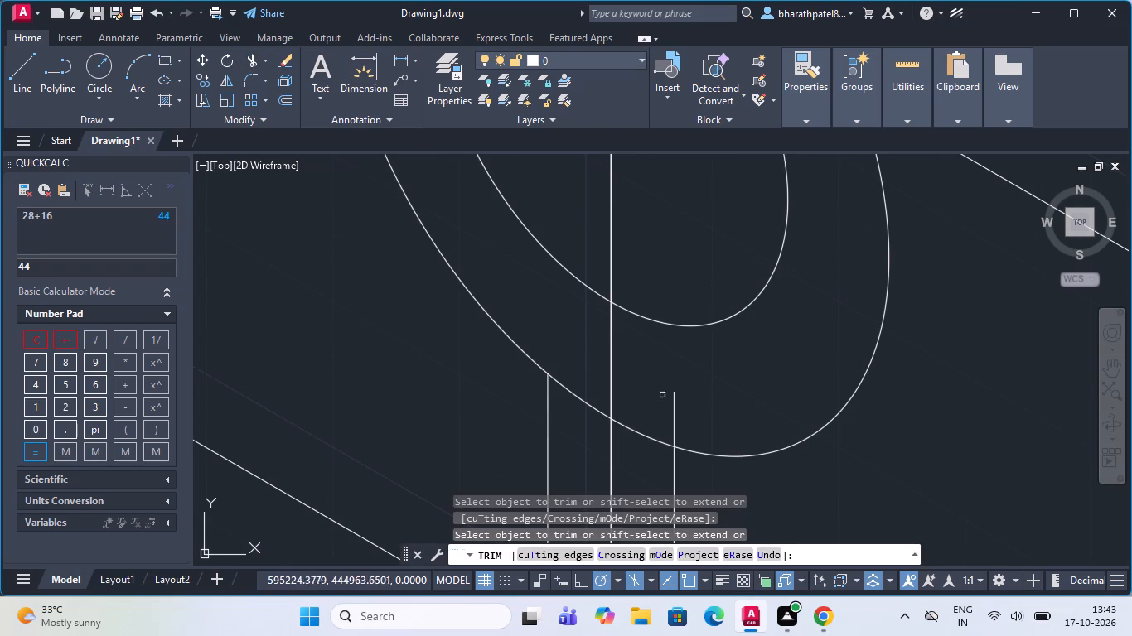
left_click(675, 419)
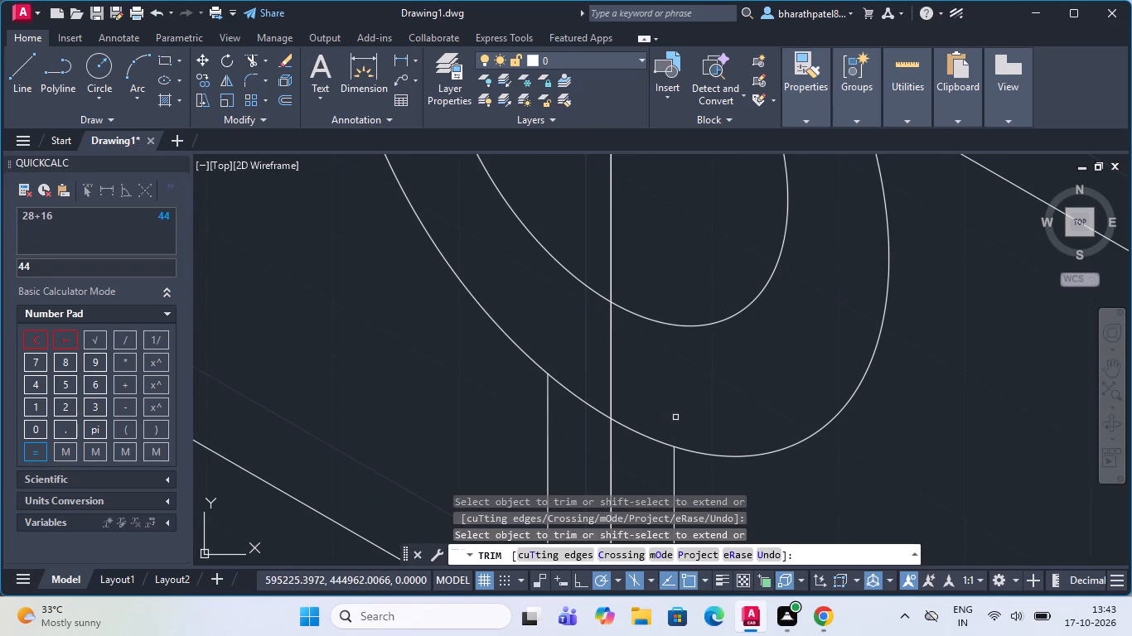
Draw a slanted depth line from the foot of the support's vertical line nearer the L-shaped end, across the top face past its far edge.
scroll(676, 397, "down", 6)
scroll(652, 301, "up", 2)
scroll(651, 301, "down", 2)
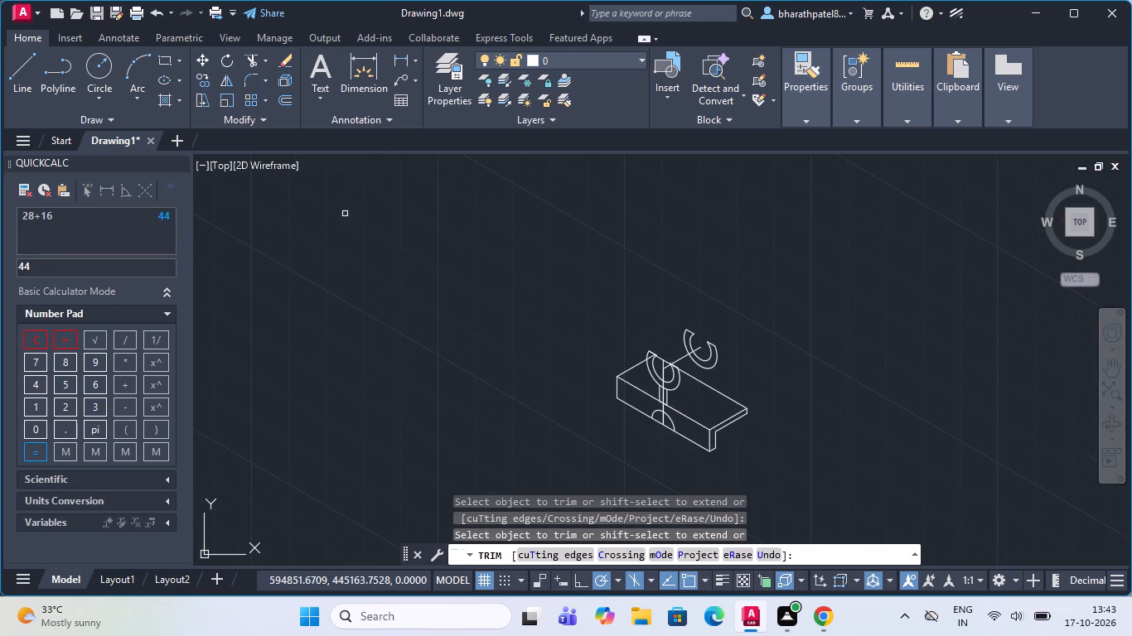
left_click(15, 88)
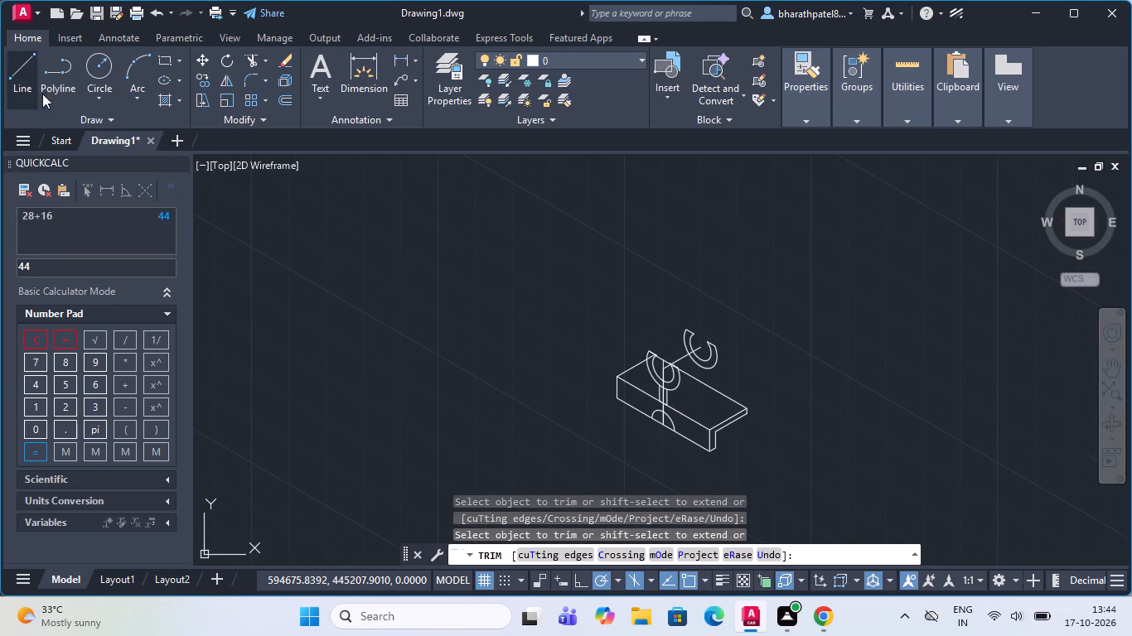
scroll(738, 362, "up", 2)
scroll(737, 362, "down", 3)
scroll(741, 417, "up", 3)
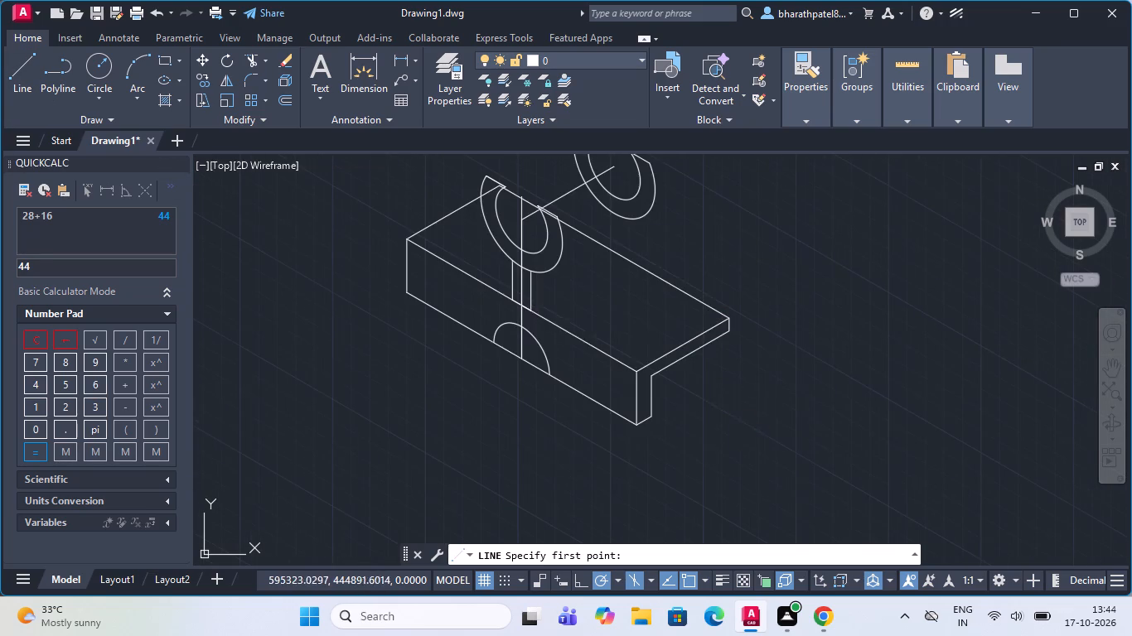
scroll(534, 303, "up", 5)
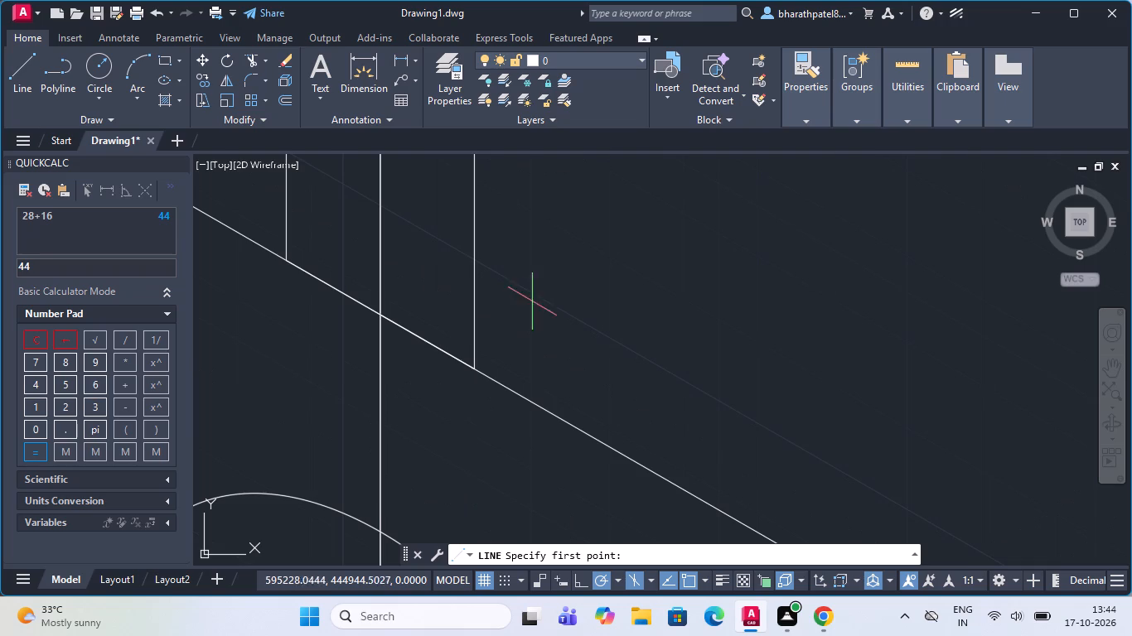
left_click(477, 364)
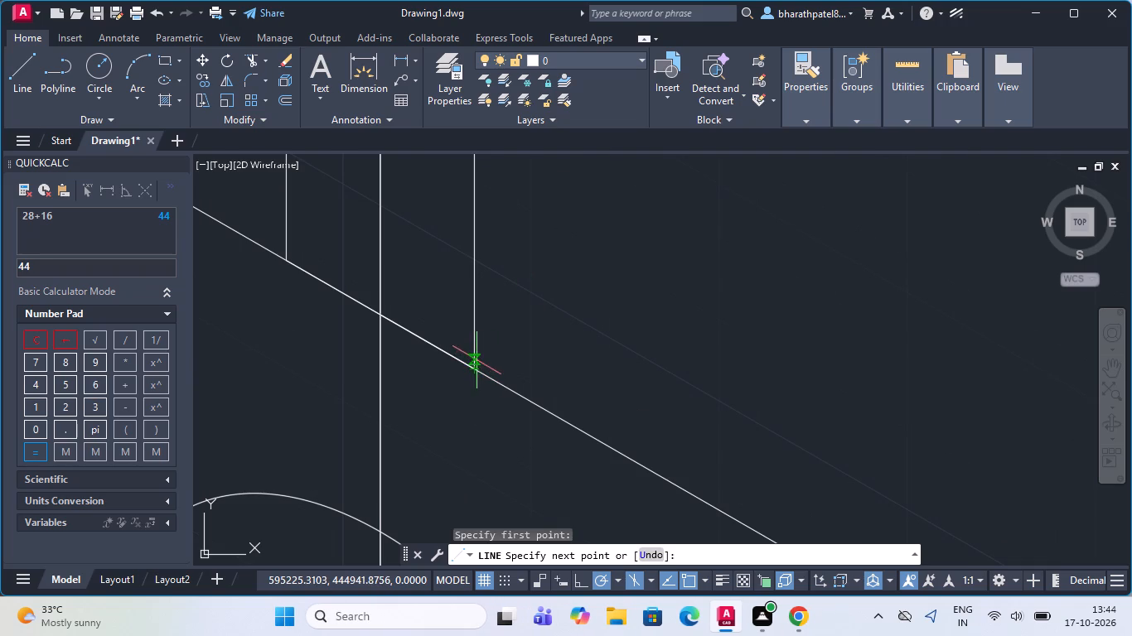
scroll(477, 360, "down", 3)
scroll(580, 248, "down", 3)
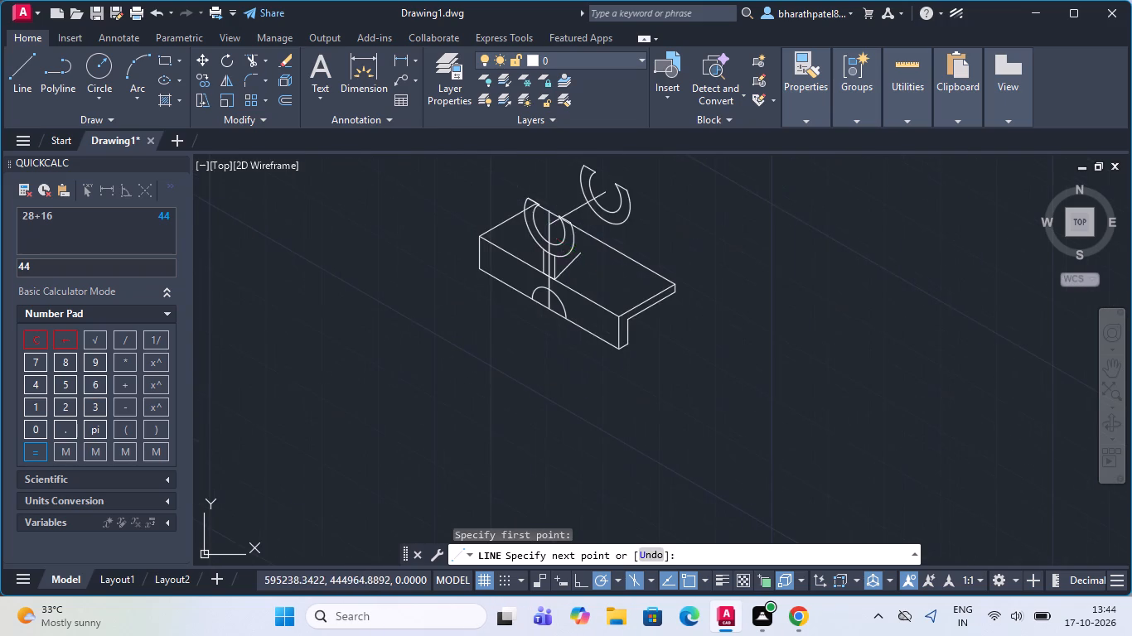
scroll(605, 154, "up", 3)
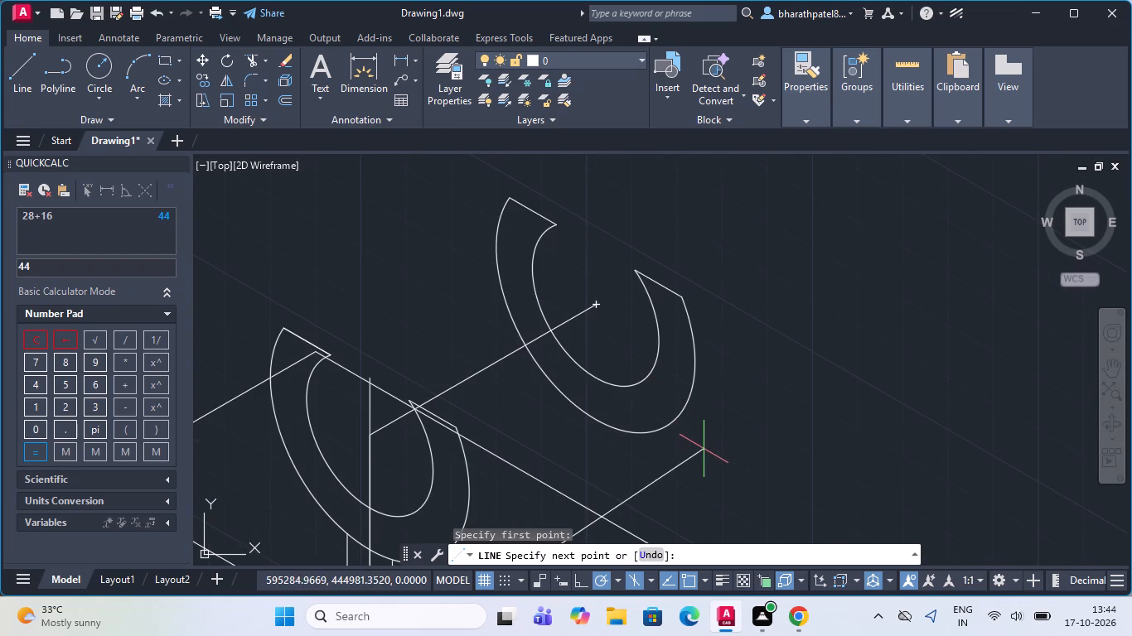
left_click(714, 466)
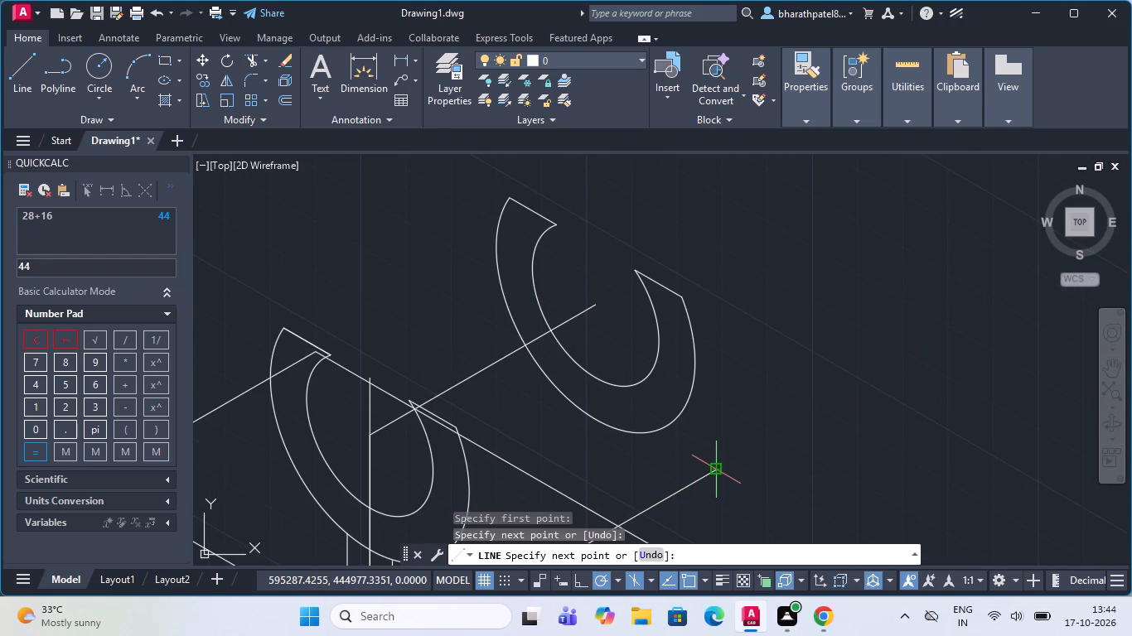
key("Escape")
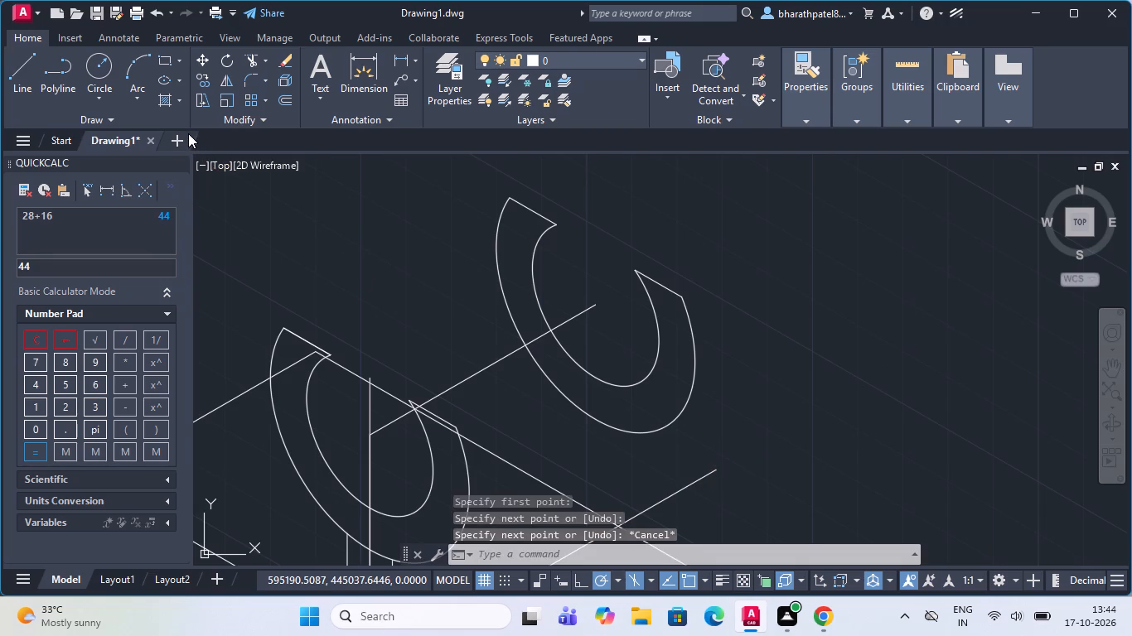
Draw a vertical line from the new depth line's crossing with the far top edge, straight up past the rear isocircles.
left_click(26, 76)
scroll(468, 257, "down", 2)
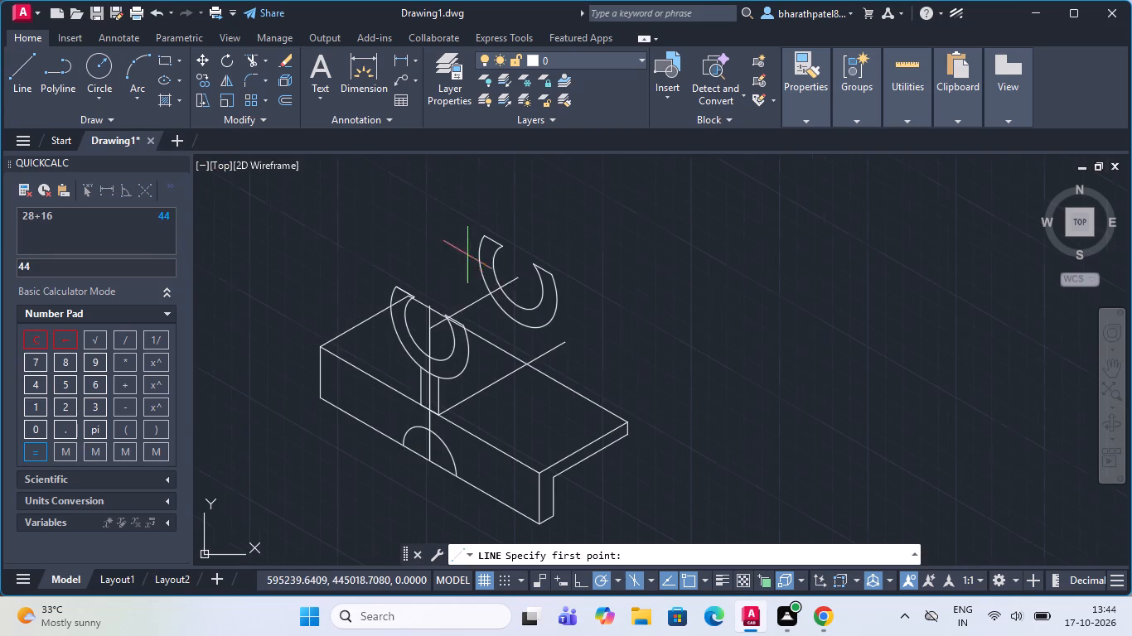
scroll(537, 334, "up", 3)
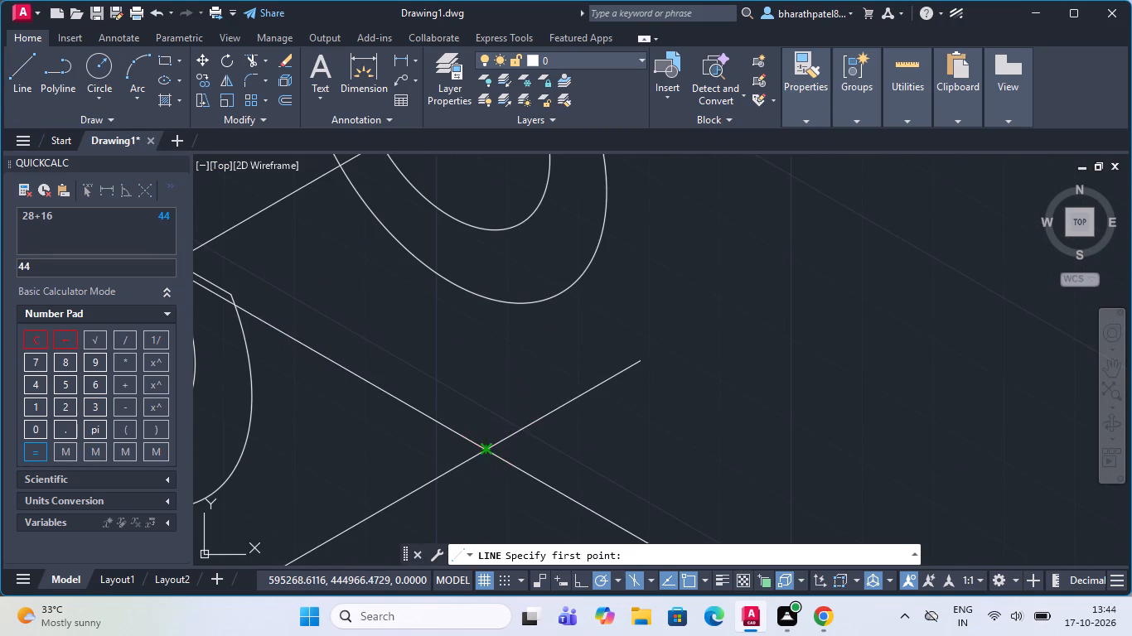
left_click(487, 452)
scroll(485, 230, "down", 3)
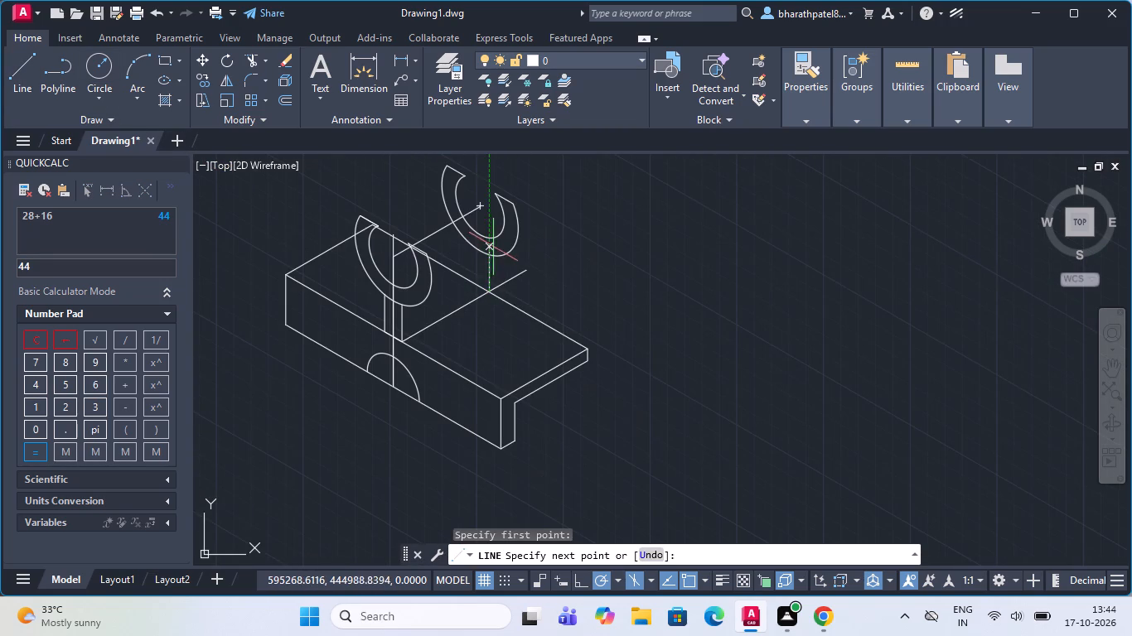
scroll(484, 210, "down", 3)
scroll(480, 206, "up", 3)
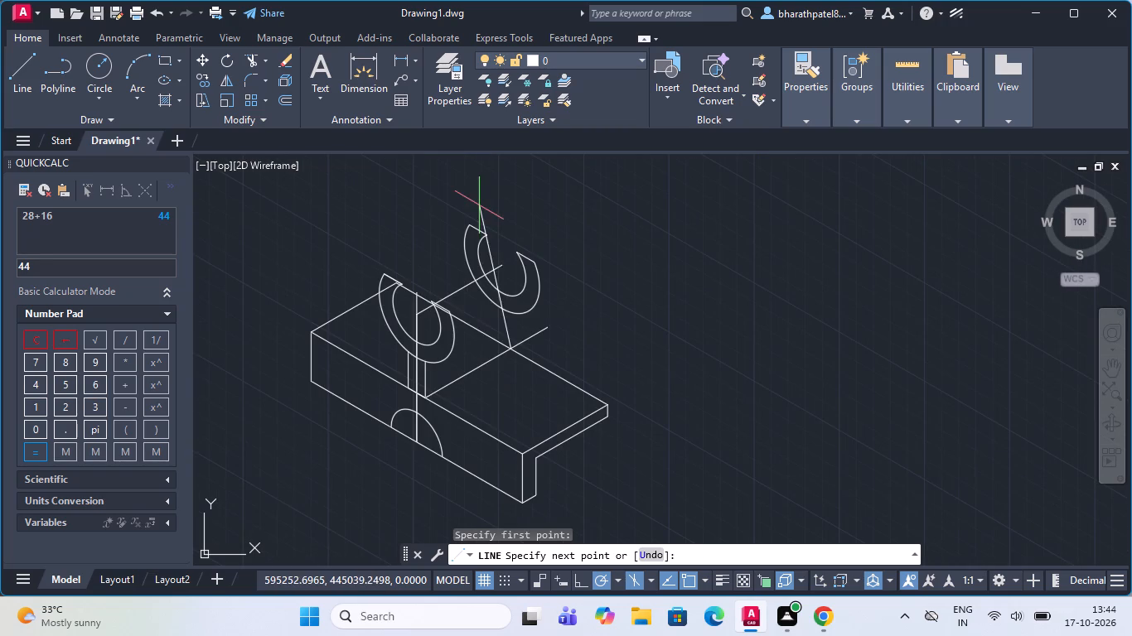
left_click(510, 218)
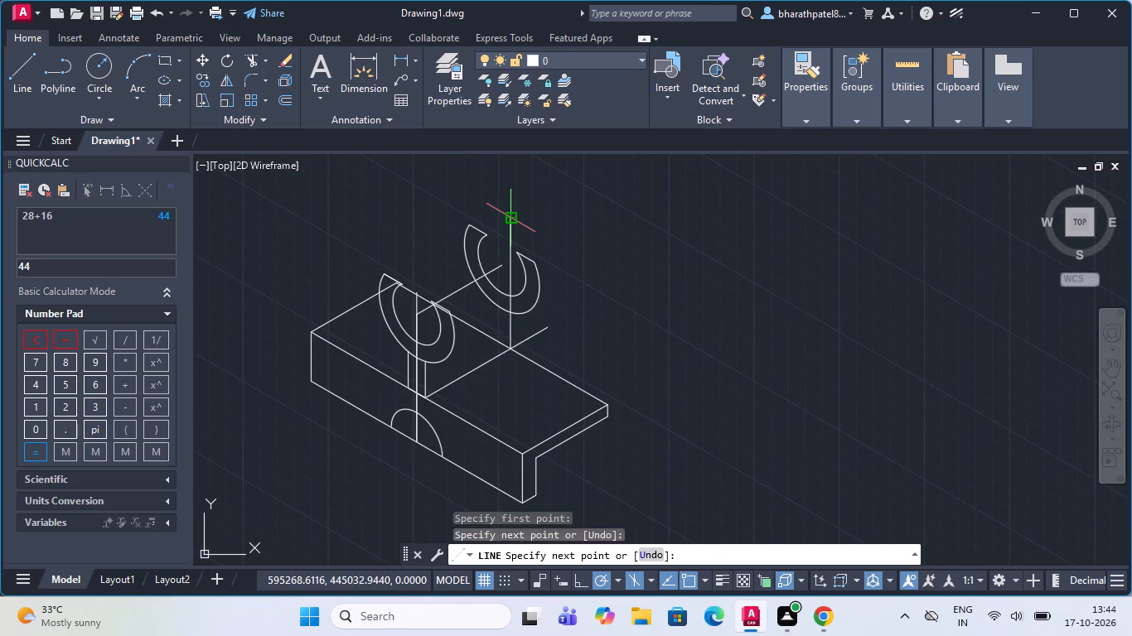
key("Escape")
Draw a slanted line joining the lower outer curves of the front and rear diameter 44 isocircles.
scroll(538, 347, "up", 3)
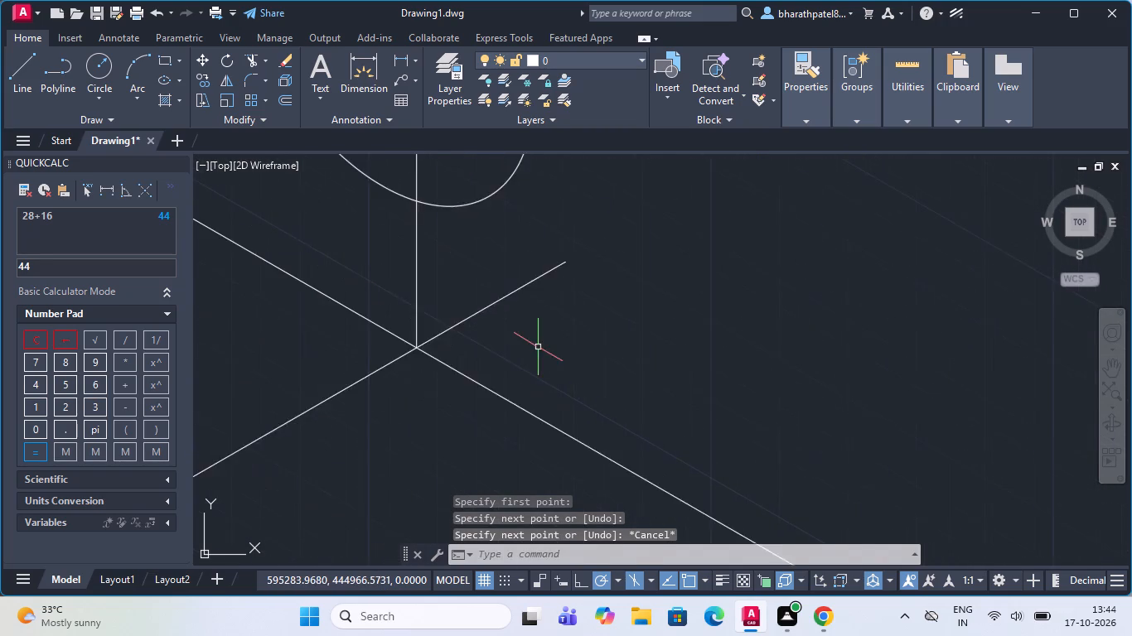
scroll(538, 348, "down", 3)
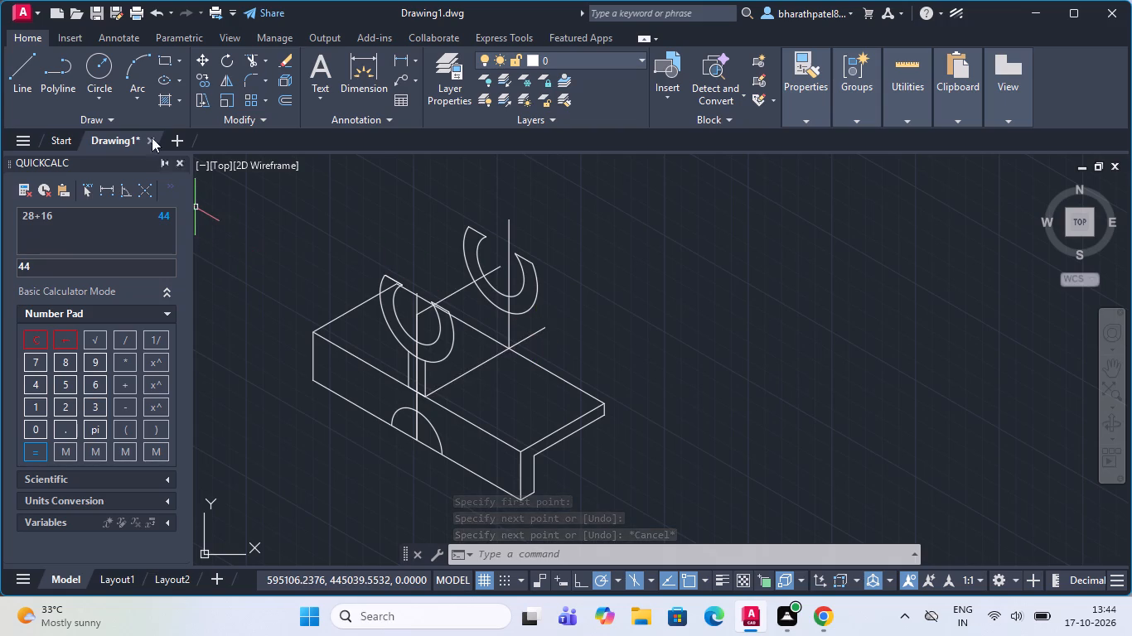
left_click(26, 68)
scroll(455, 289, "up", 2)
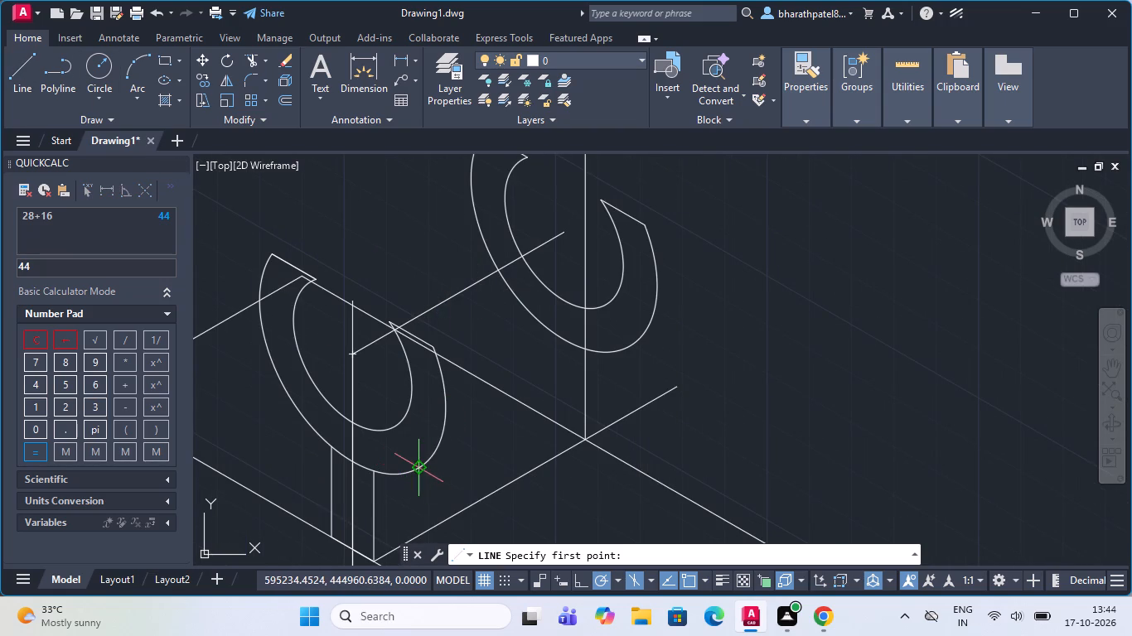
left_click(414, 471)
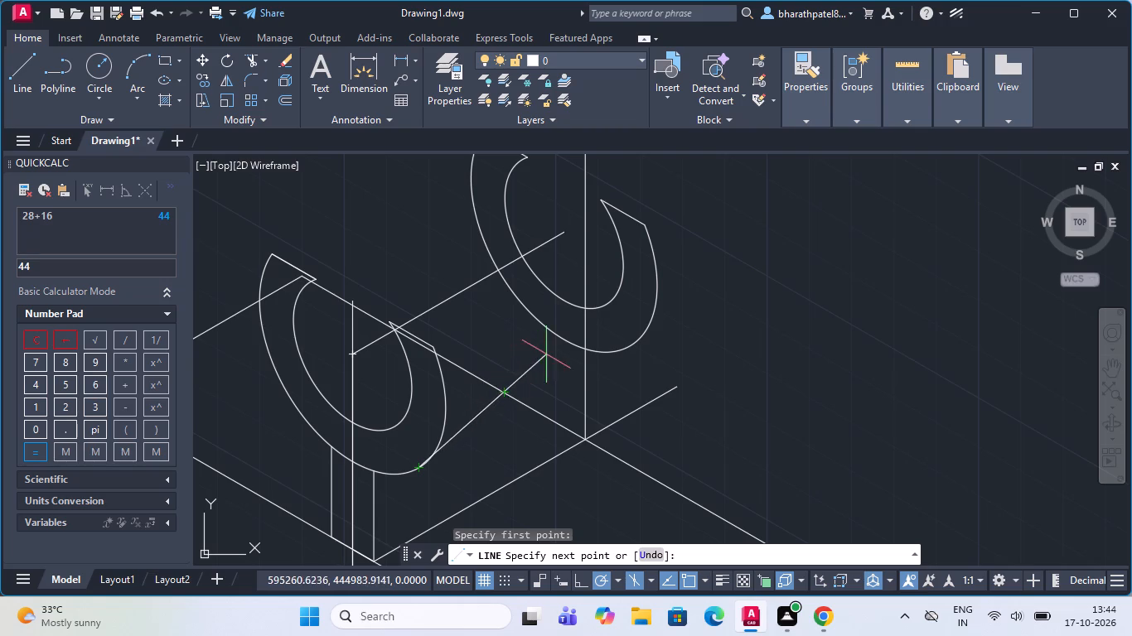
left_click(626, 348)
key("Escape")
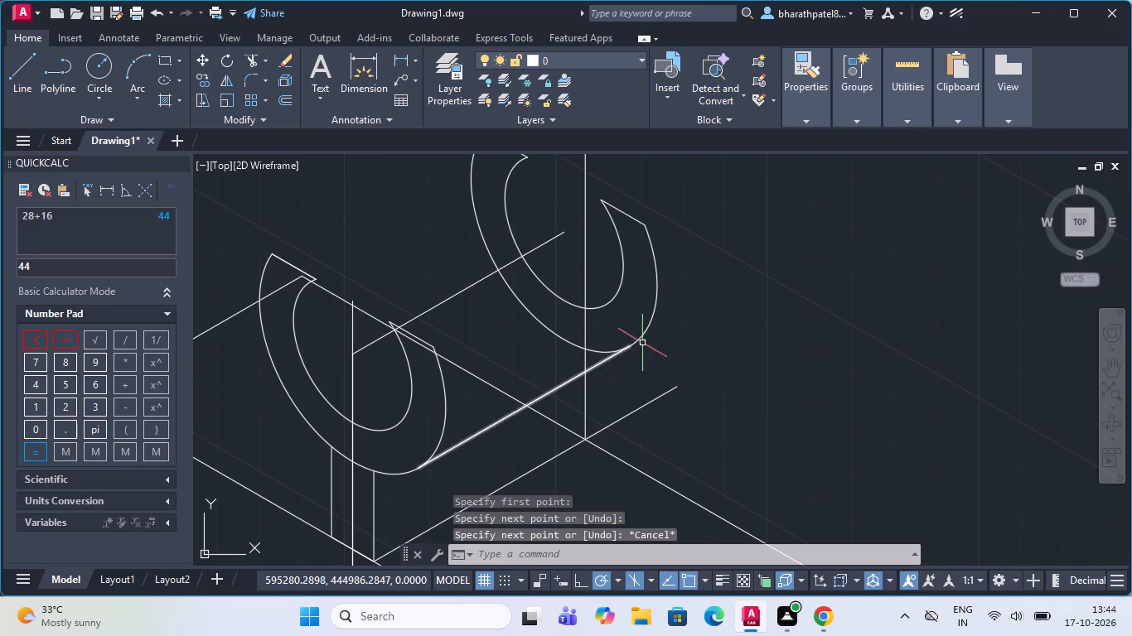
Trim the support's depth line beyond the far top edge, and the rear vertical line everywhere above the slanted line joining the outer isocircles.
left_click(252, 59)
left_click(624, 417)
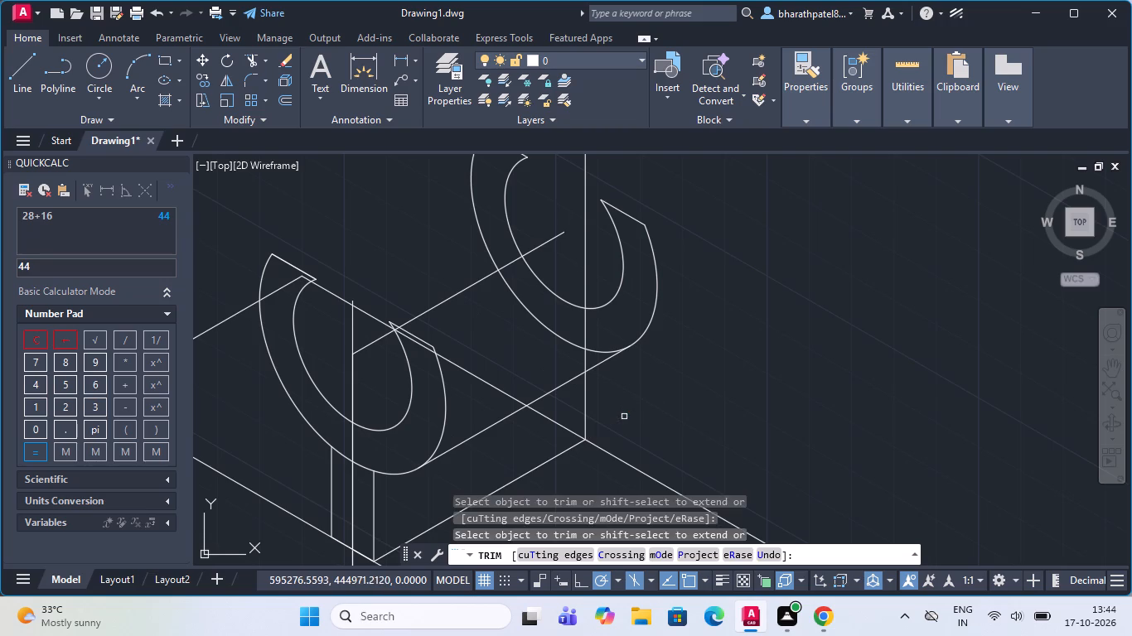
scroll(612, 397, "down", 2)
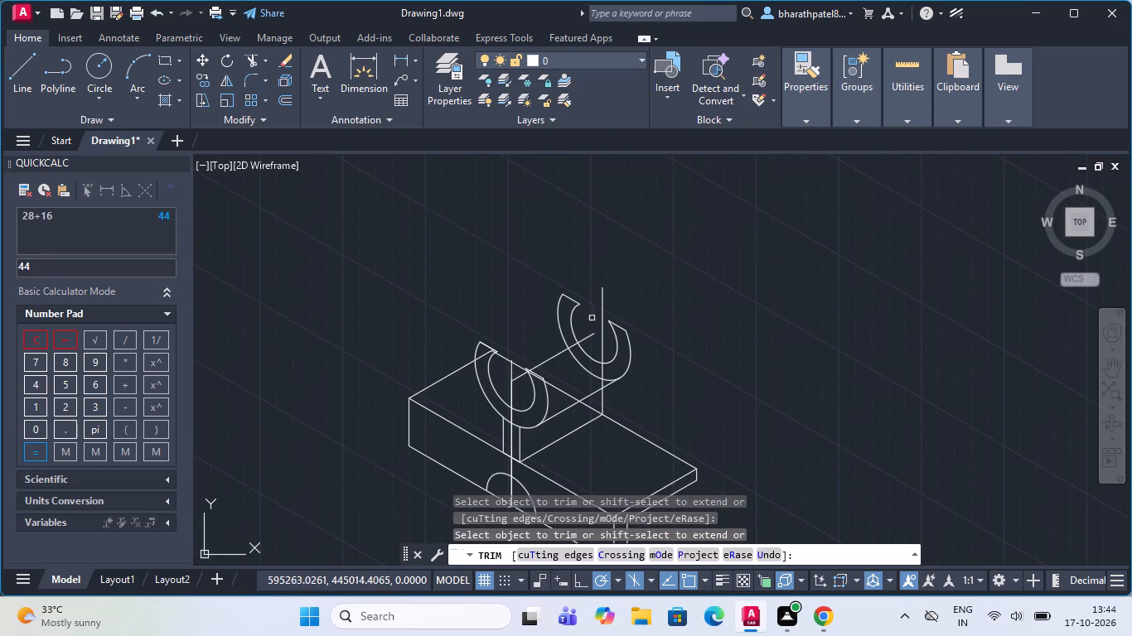
left_click(603, 304)
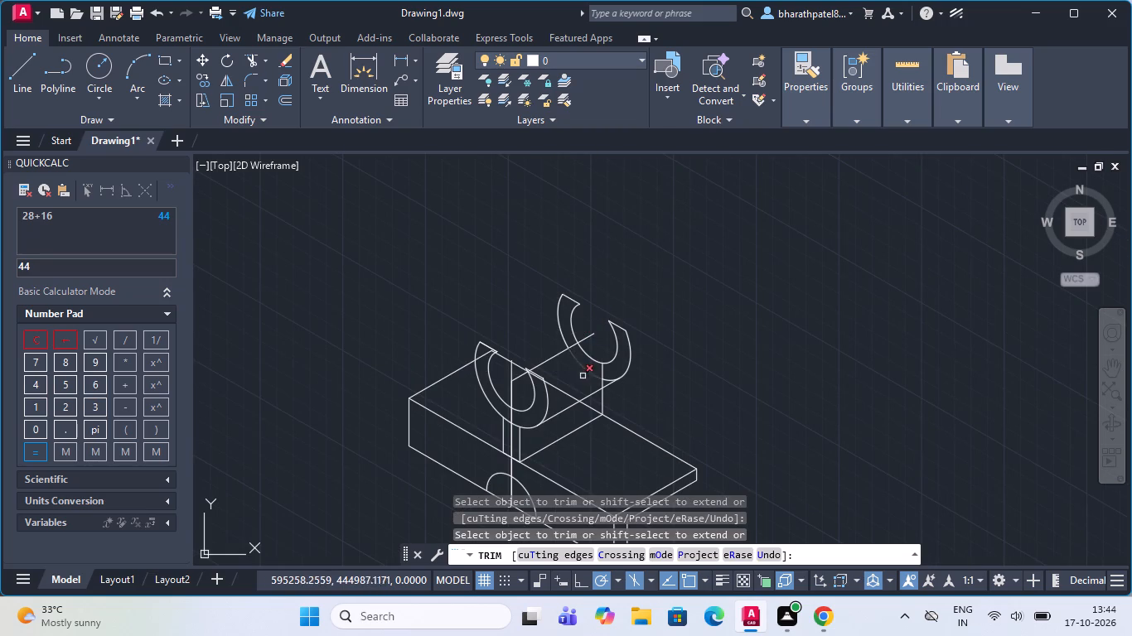
left_click(602, 368)
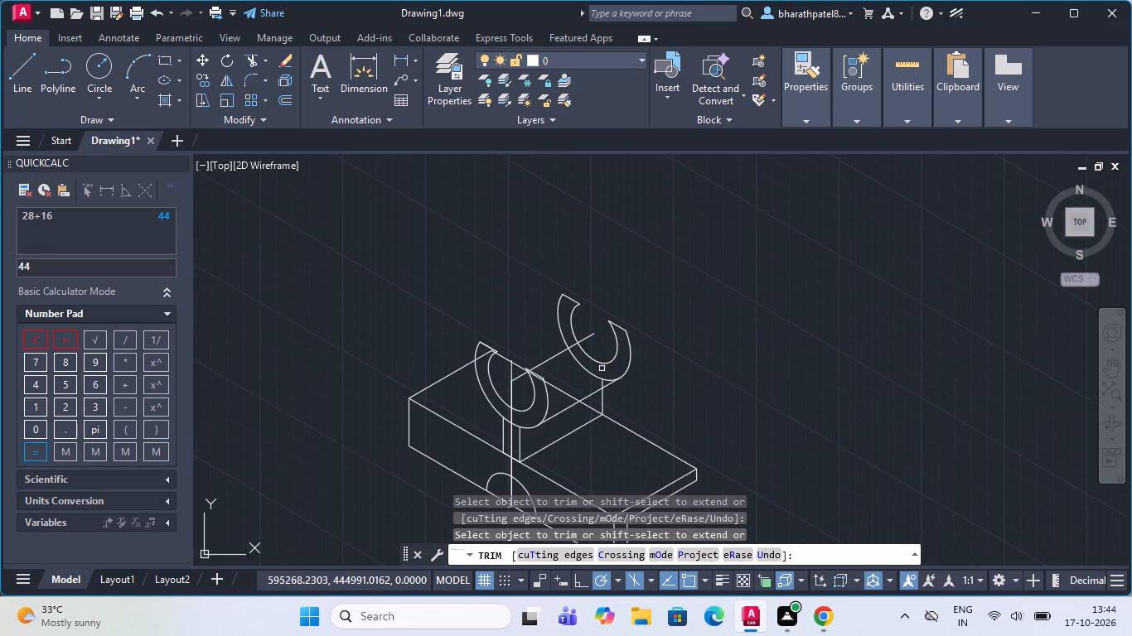
scroll(600, 377, "up", 4)
left_click(594, 428)
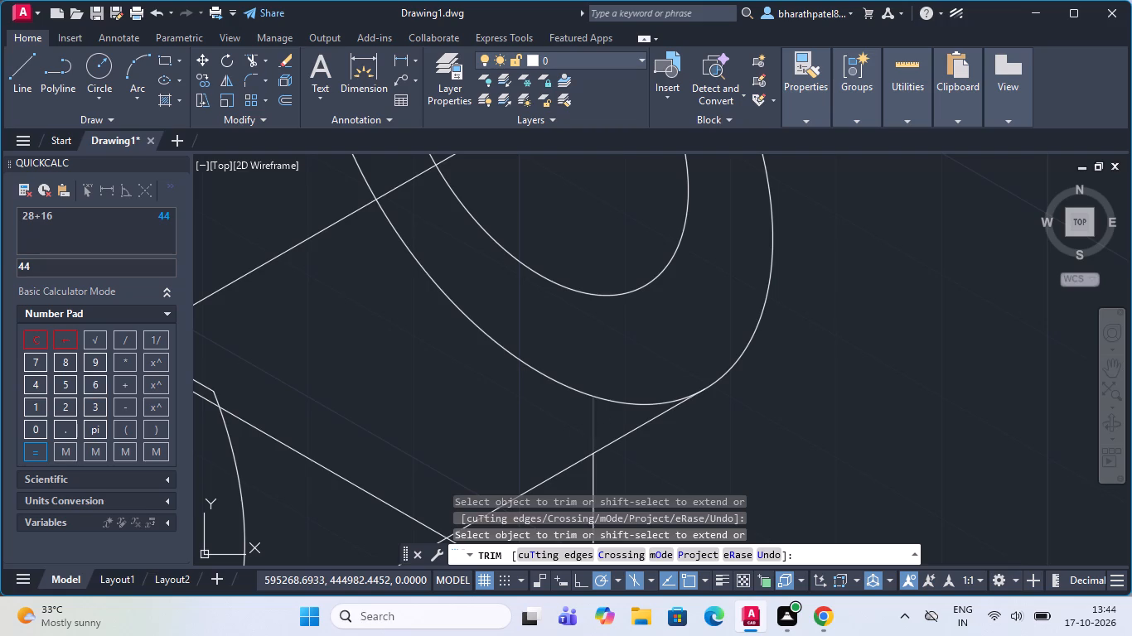
Trim the base's end depth edge inside the front ring, and the far top edge across that ring's opening.
scroll(594, 428, "down", 4)
scroll(604, 448, "up", 3)
scroll(604, 448, "down", 3)
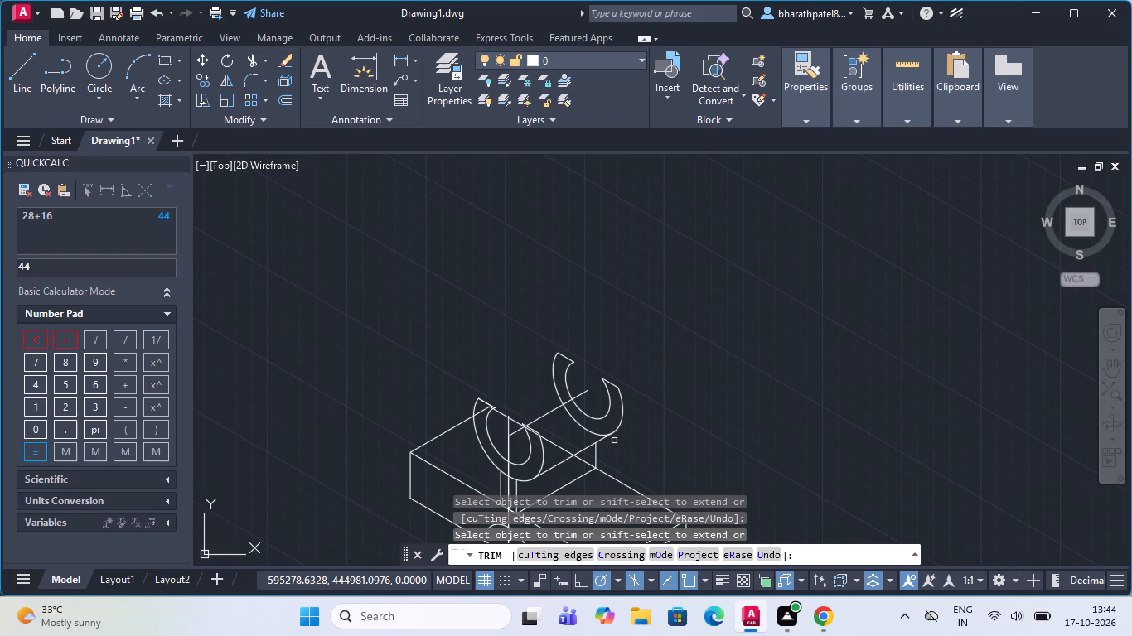
scroll(602, 450, "down", 1)
scroll(553, 489, "up", 3)
scroll(552, 477, "down", 2)
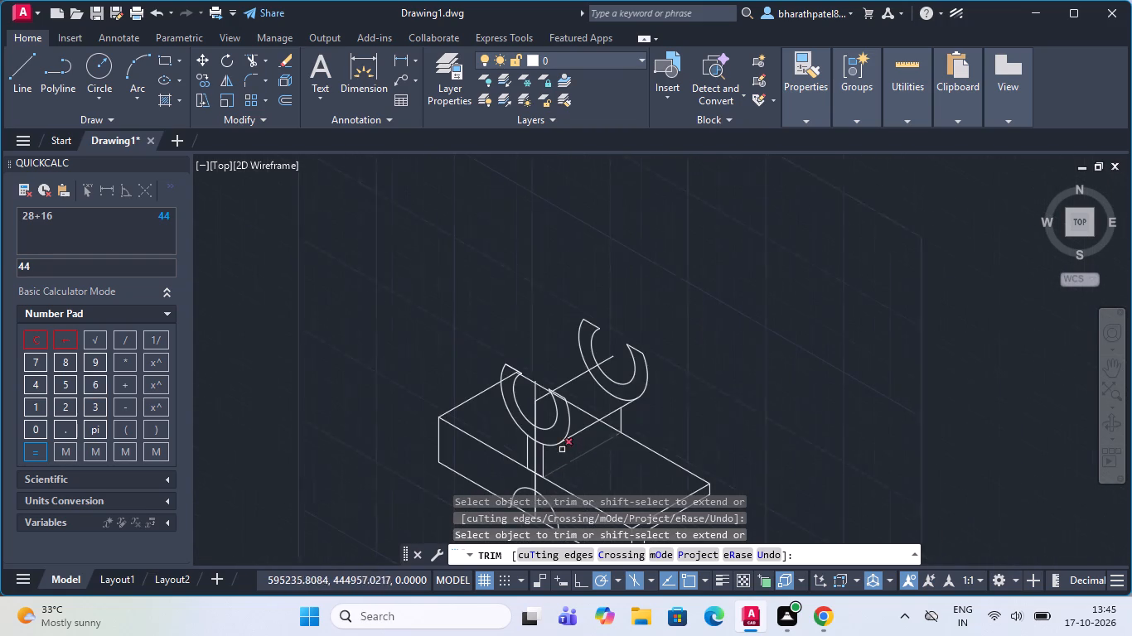
scroll(563, 412, "down", 2)
scroll(546, 469, "up", 2)
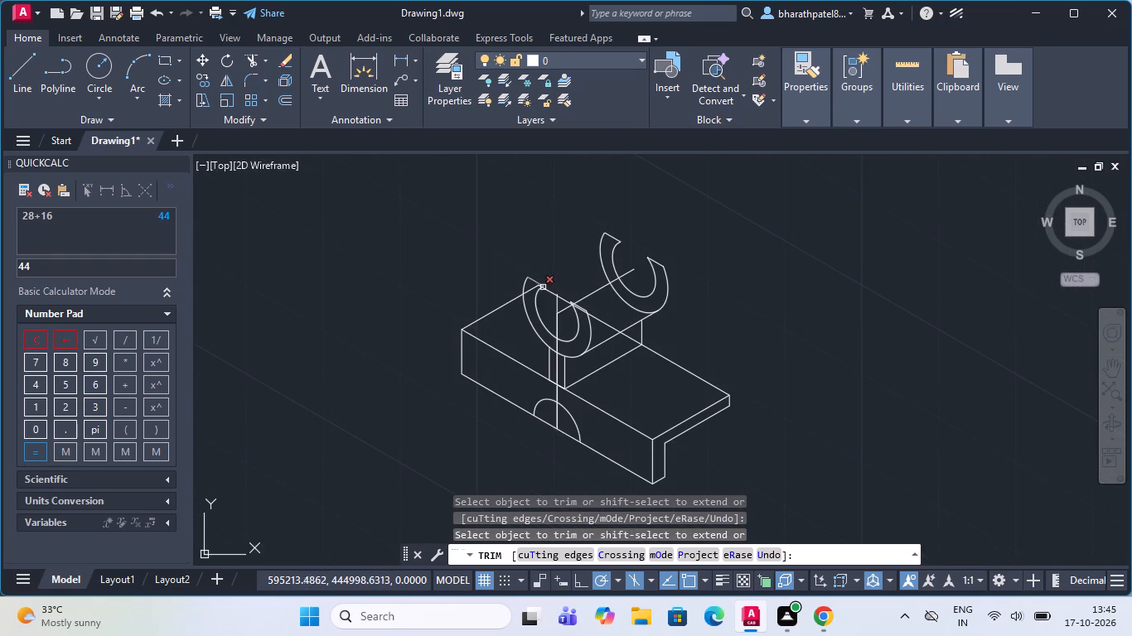
scroll(535, 275, "up", 3)
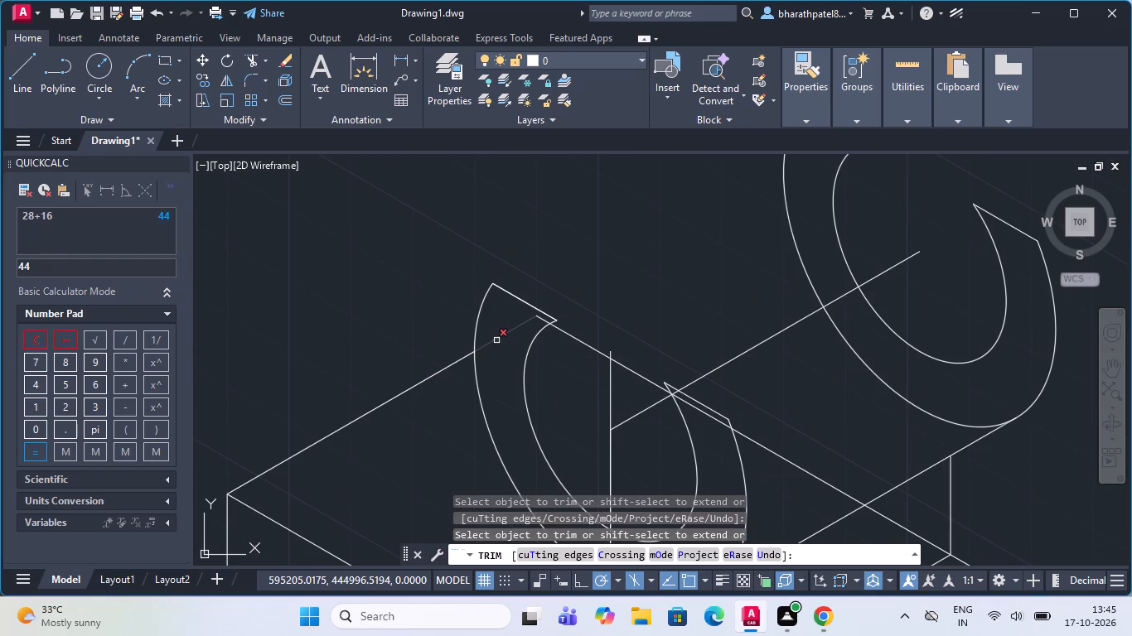
left_click(496, 340)
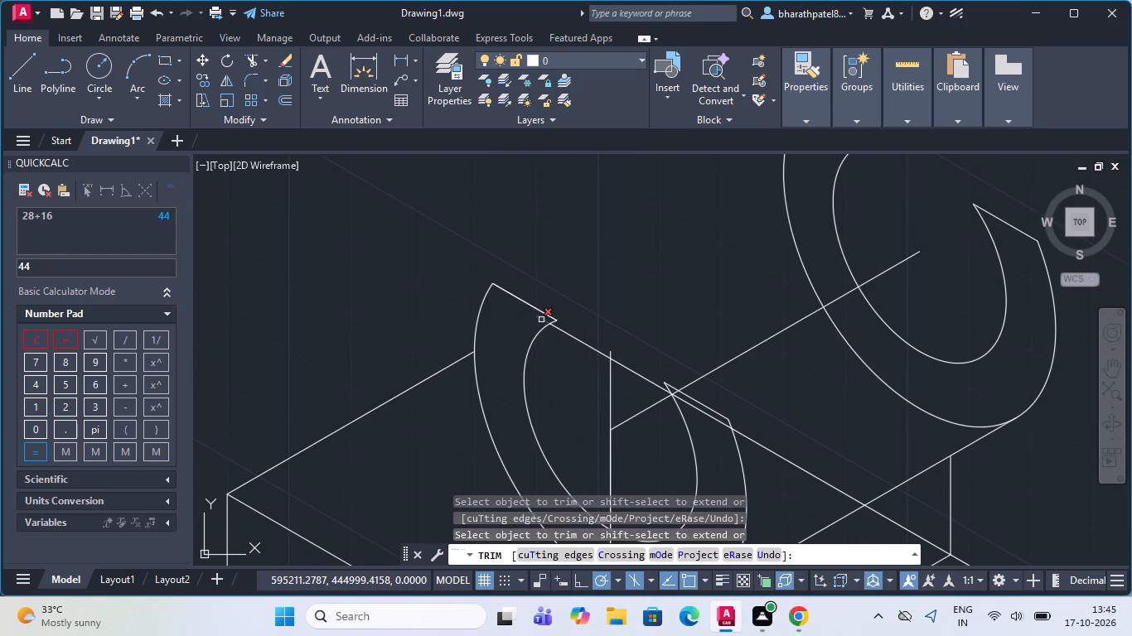
left_click(541, 320)
scroll(496, 339, "down", 2)
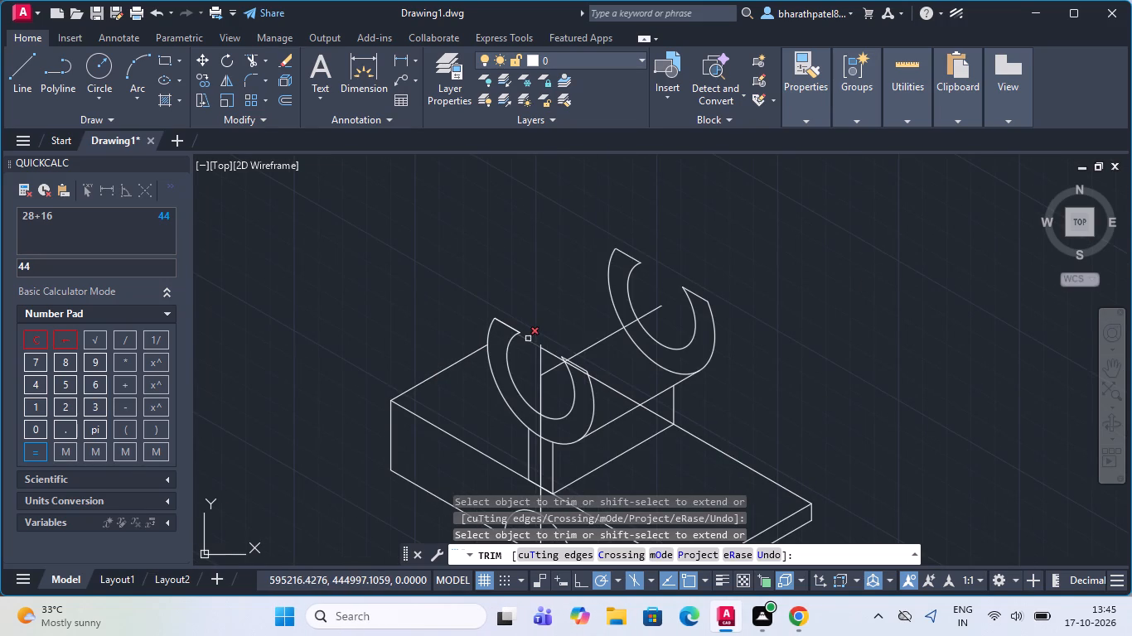
left_click(531, 343)
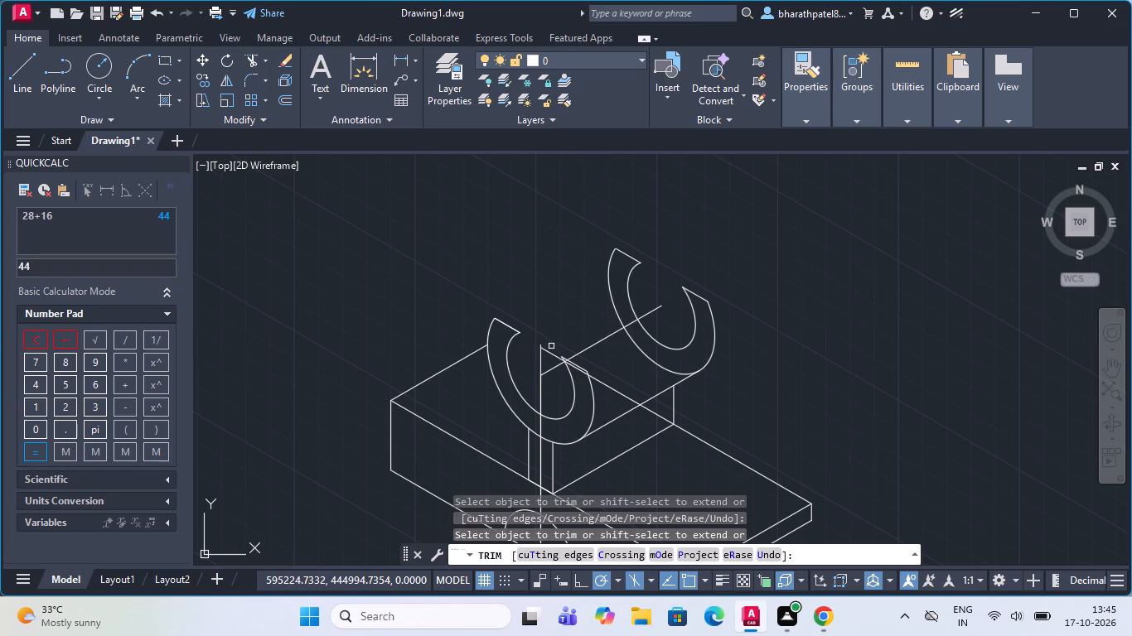
left_click(550, 356)
Draw a slanted line along the base's length direction through the front ring's centre, extending past the outer curve on both sides.
scroll(549, 357, "up", 3)
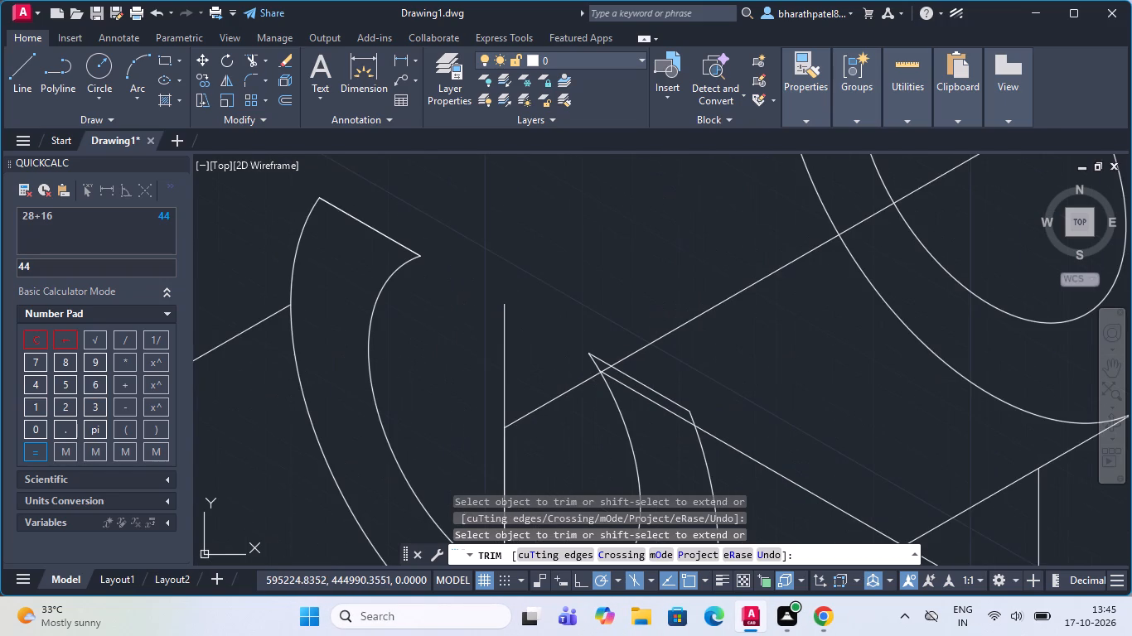
scroll(549, 357, "down", 3)
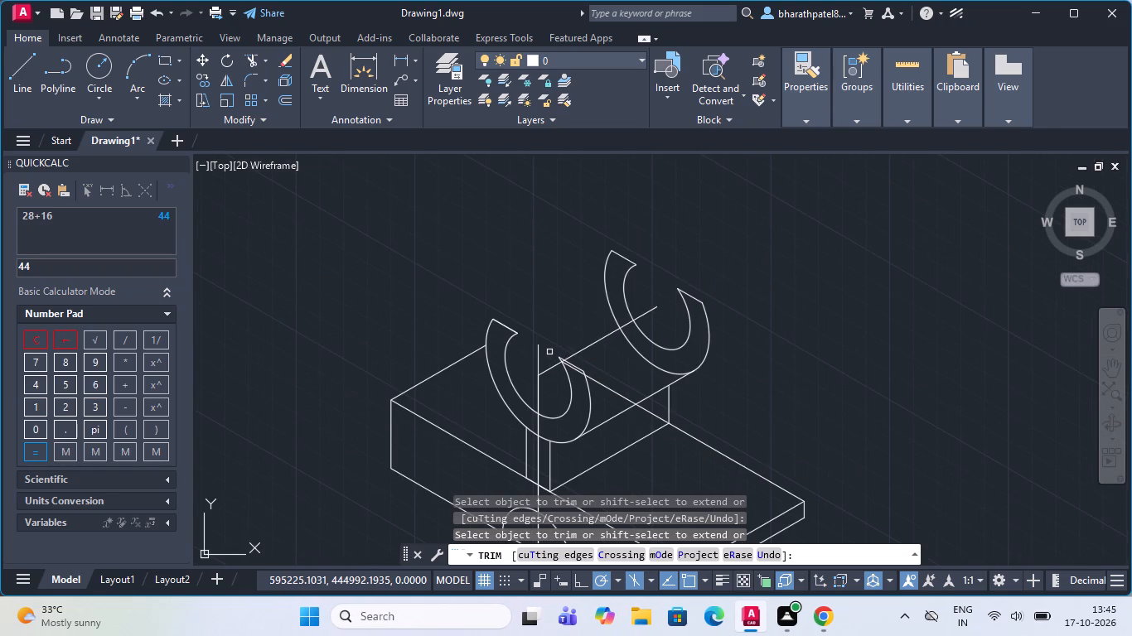
left_click(22, 65)
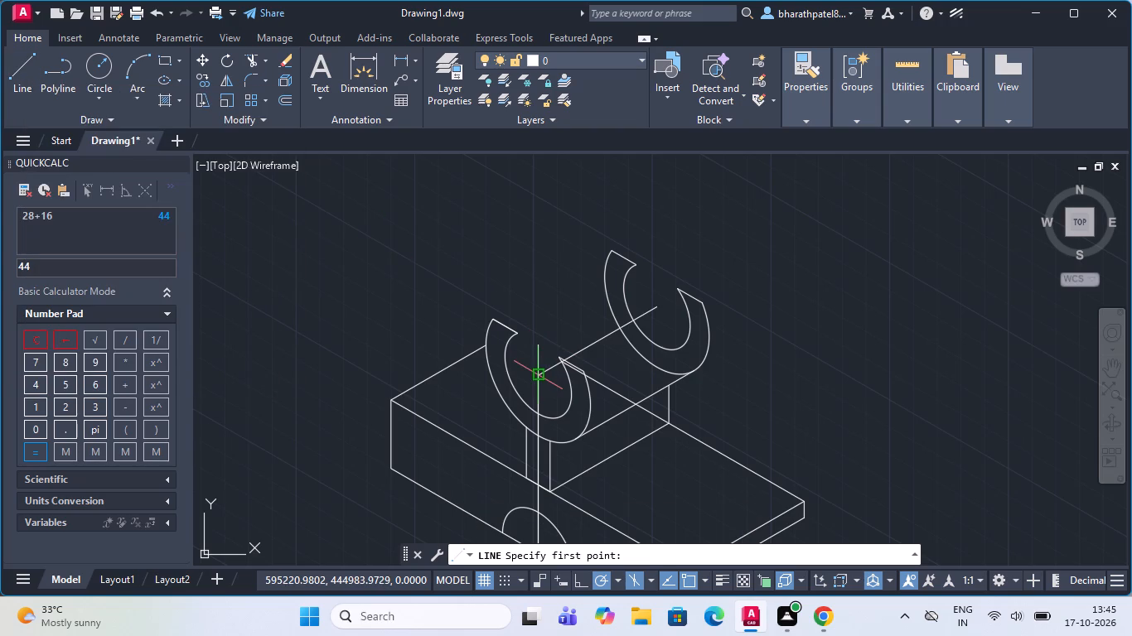
left_click(538, 379)
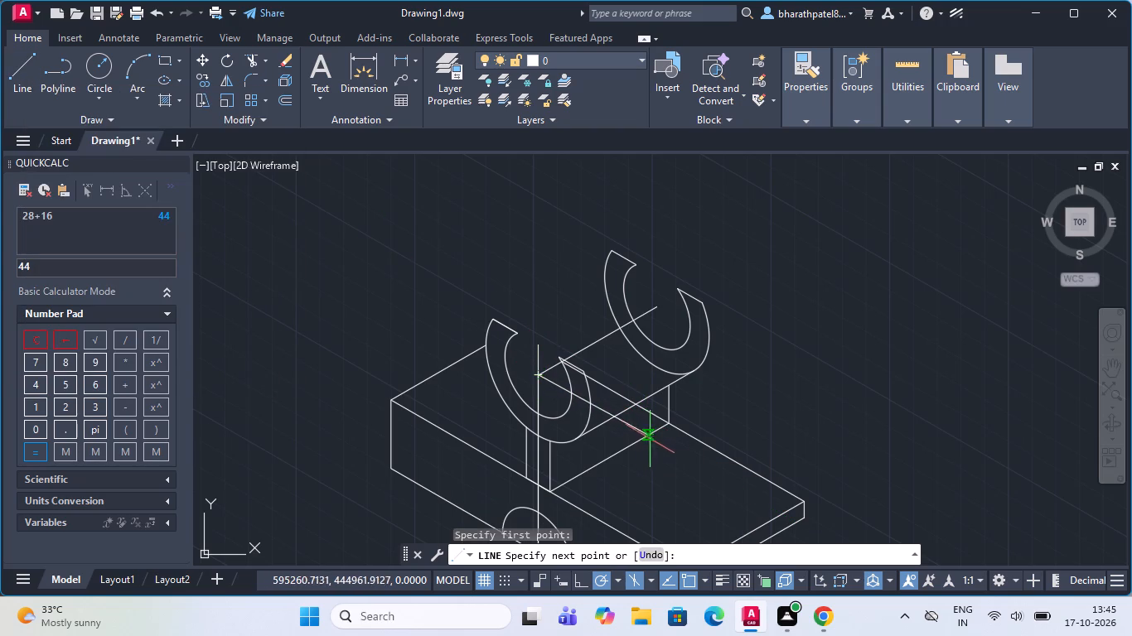
left_click(667, 444)
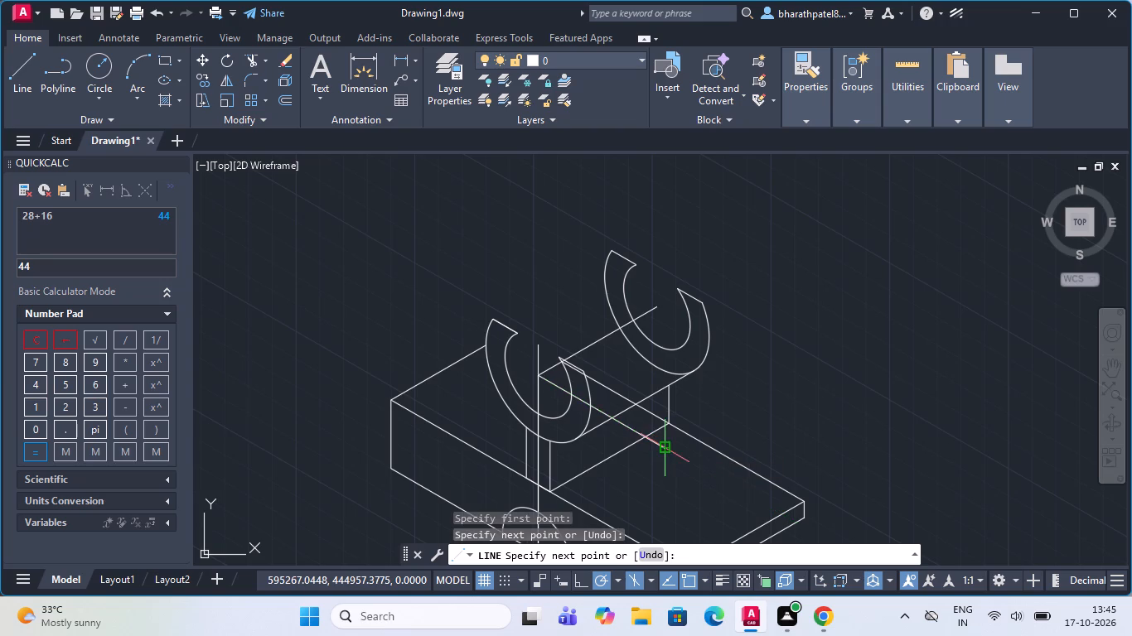
left_click(410, 307)
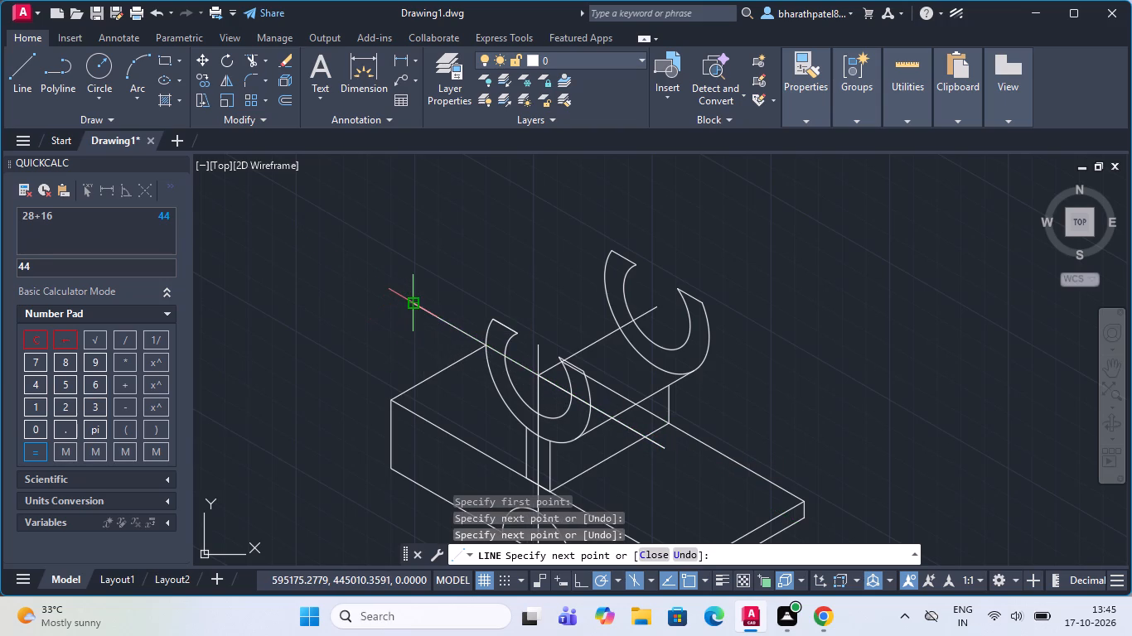
key("Escape")
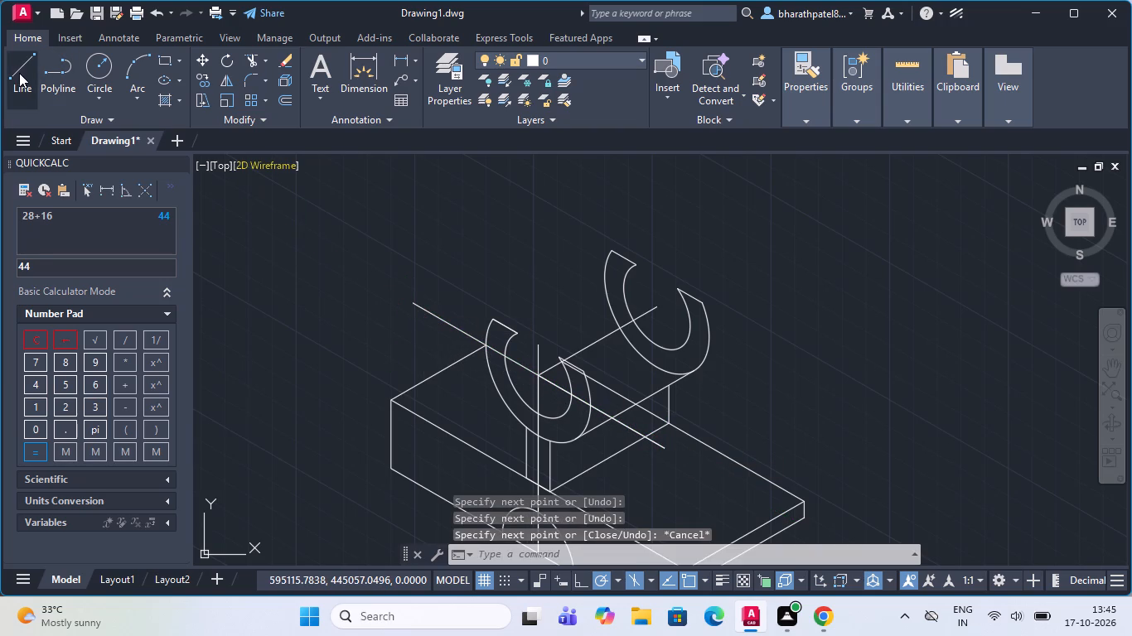
Draw a slanted line along the base's length direction through the rear ring's centre, extending past the outer curve on both sides.
left_click_drag(19, 73, 60, 96)
scroll(693, 295, "up", 3)
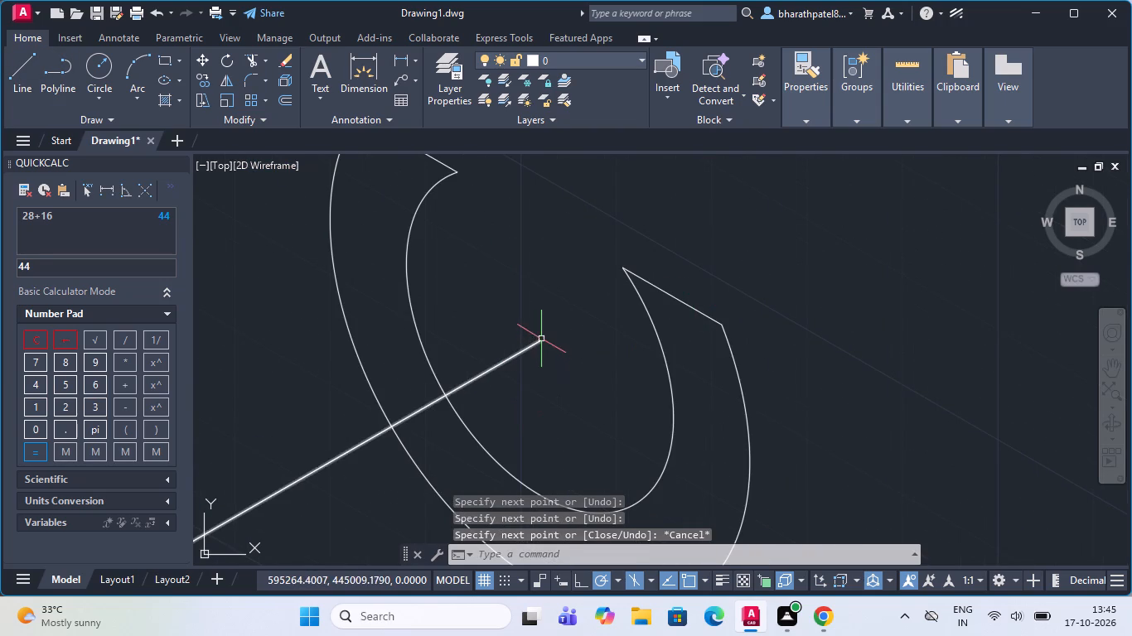
left_click(16, 65)
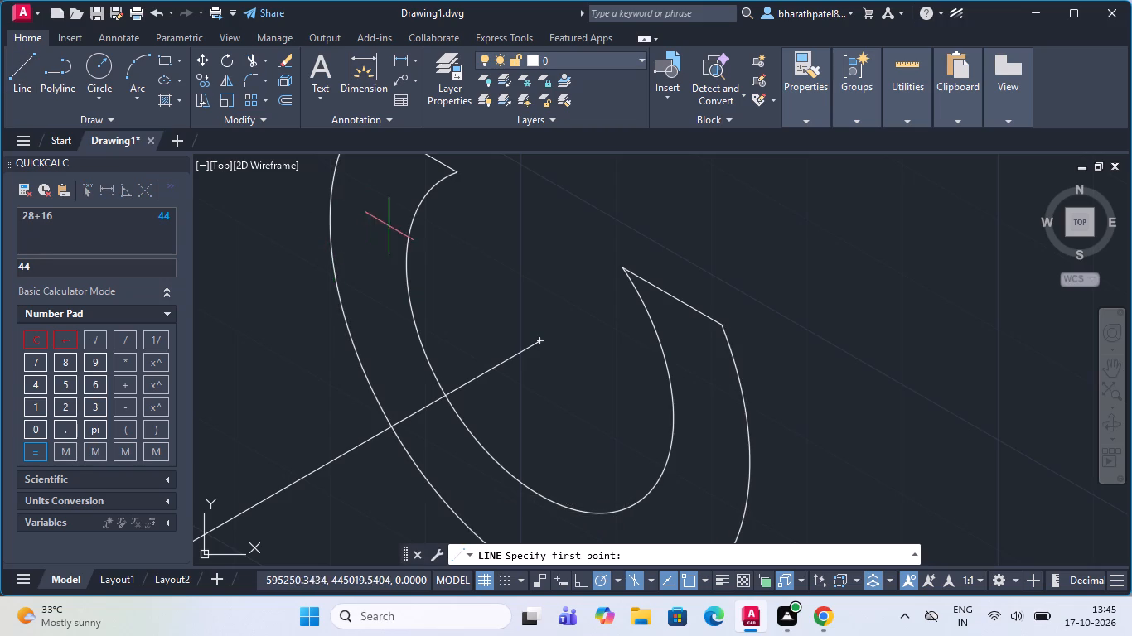
left_click(544, 341)
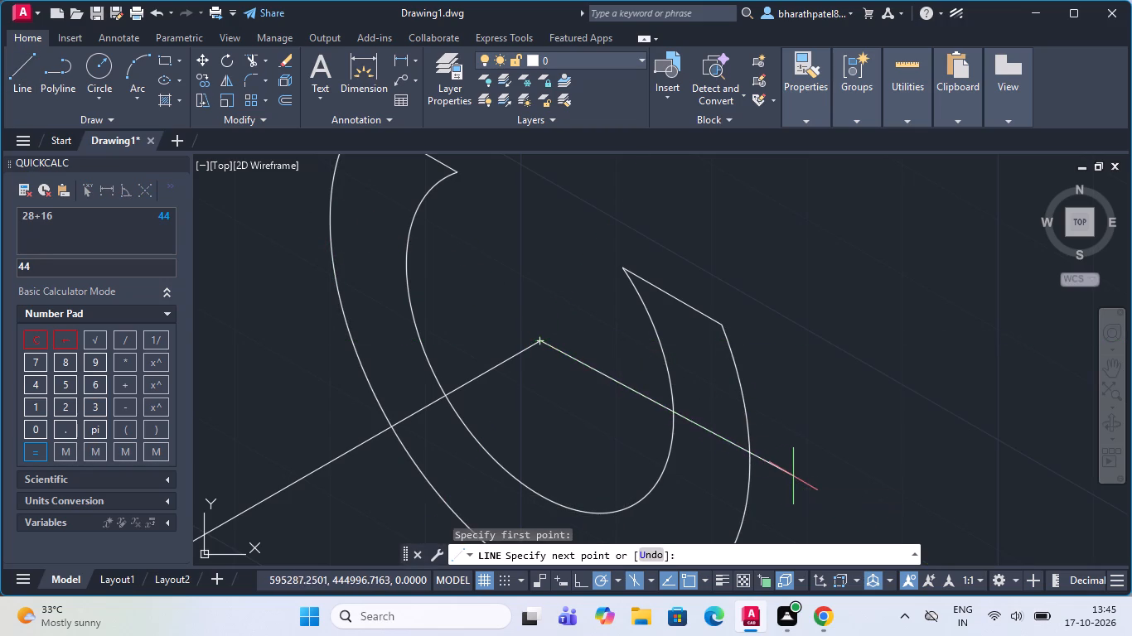
left_click(792, 478)
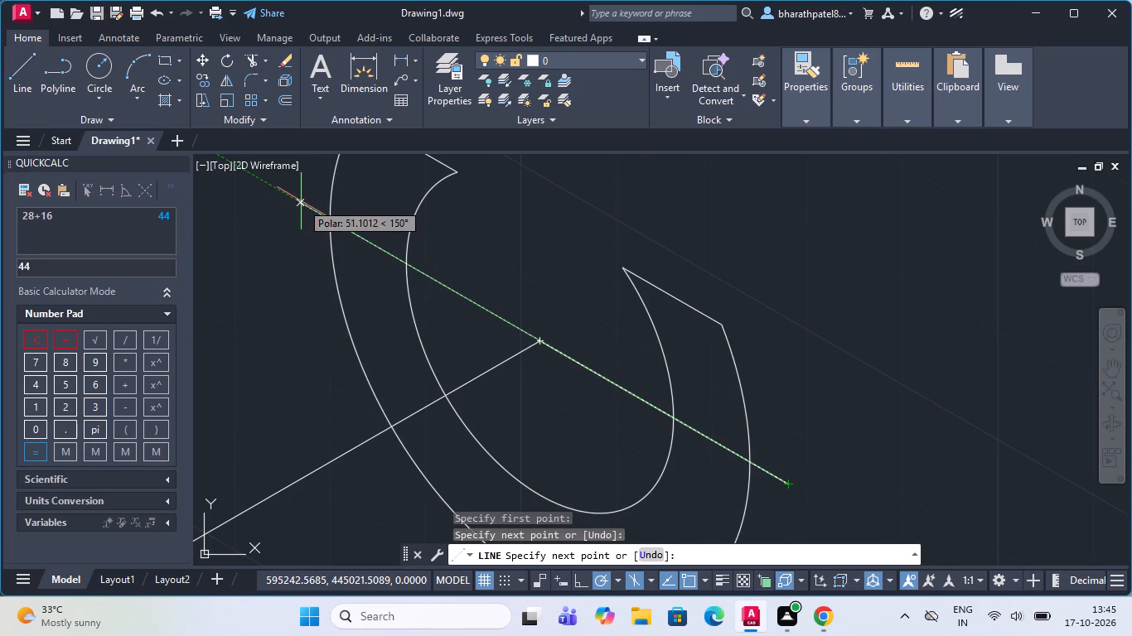
left_click(300, 201)
key("Escape")
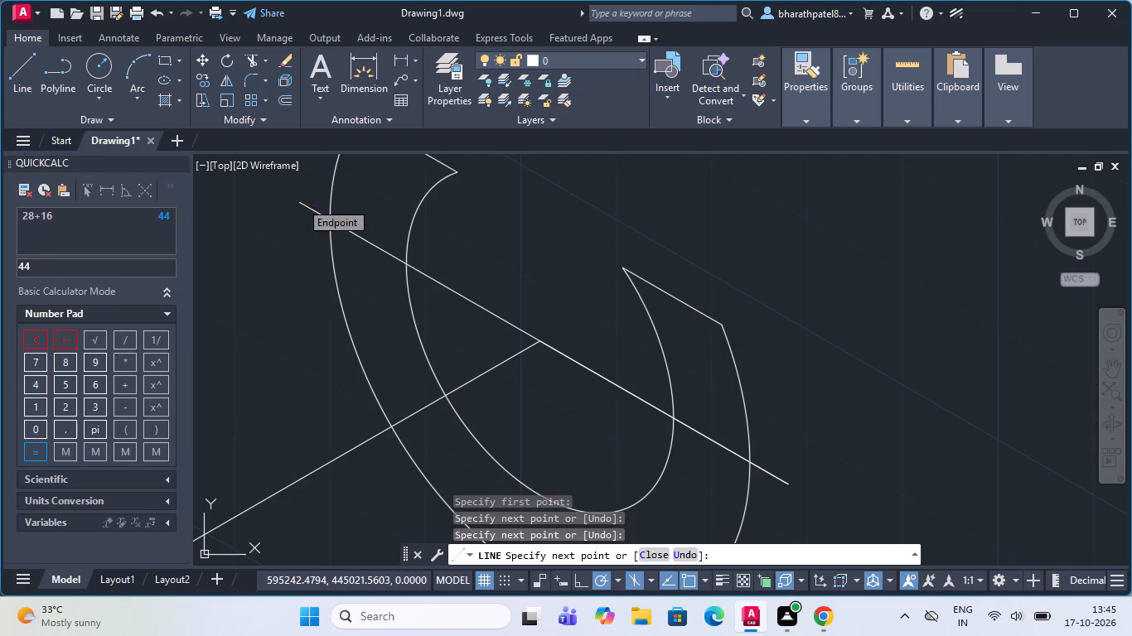
On the rear ring's side nearer the L-shaped end, draw vertical lines upward from where the centre line crosses the outer and inner curves.
left_click_drag(29, 69, 51, 92)
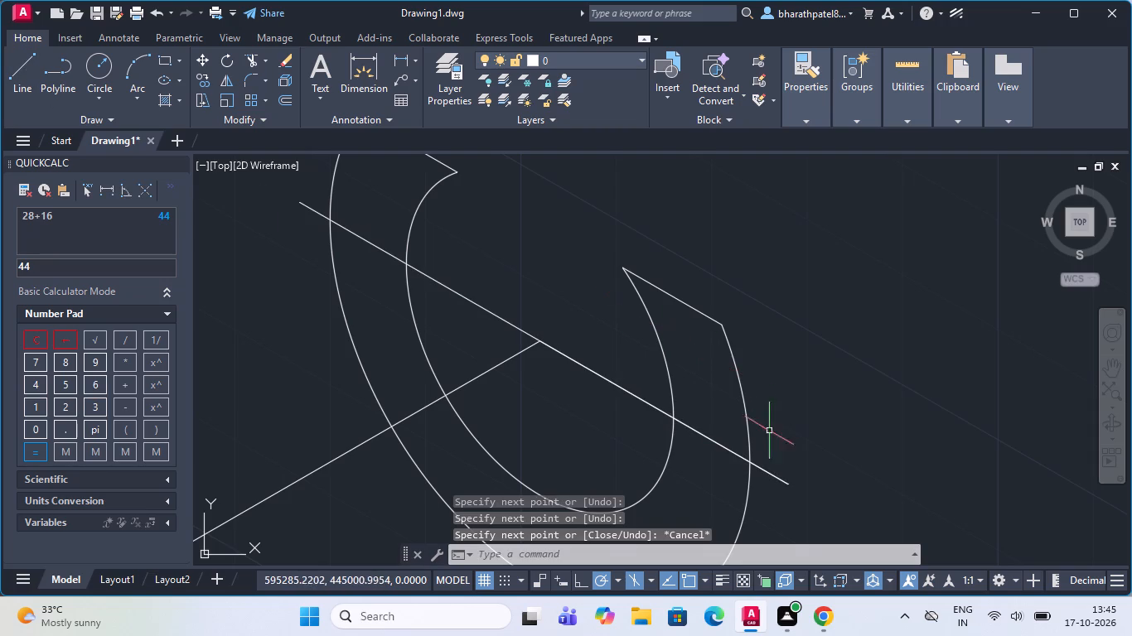
left_click(21, 74)
left_click_drag(752, 460, 752, 460)
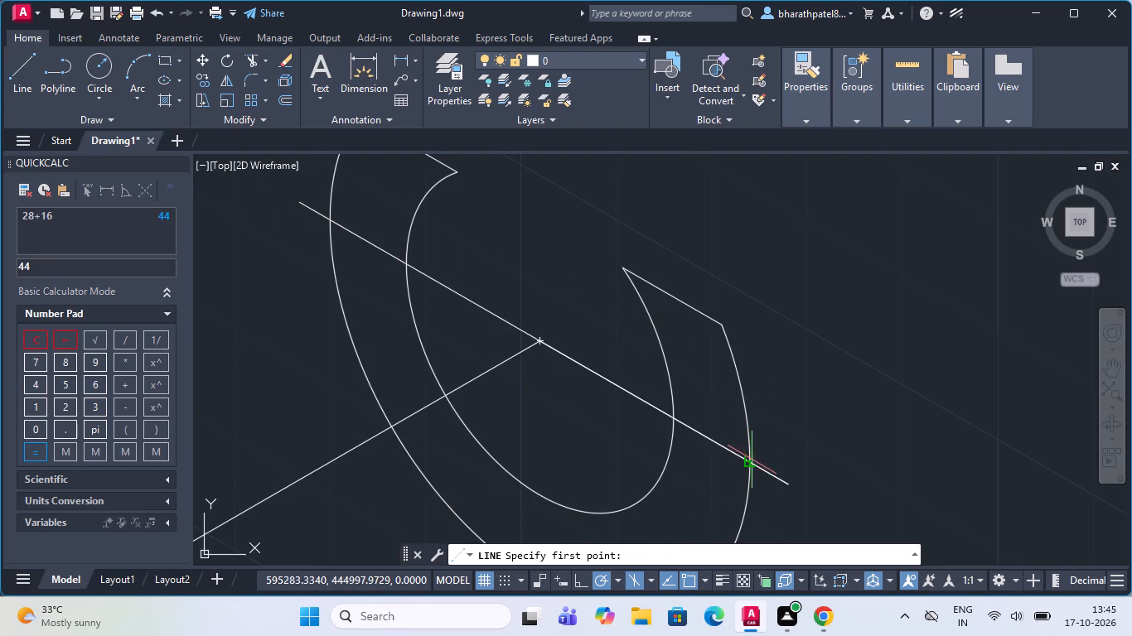
left_click_drag(752, 460, 738, 429)
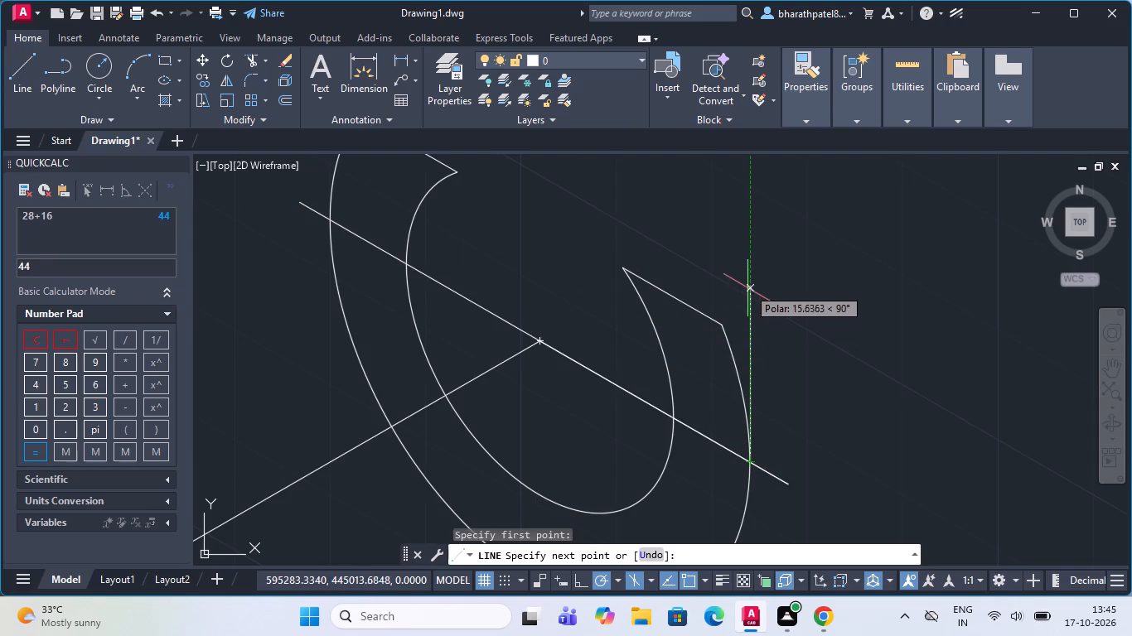
left_click(750, 257)
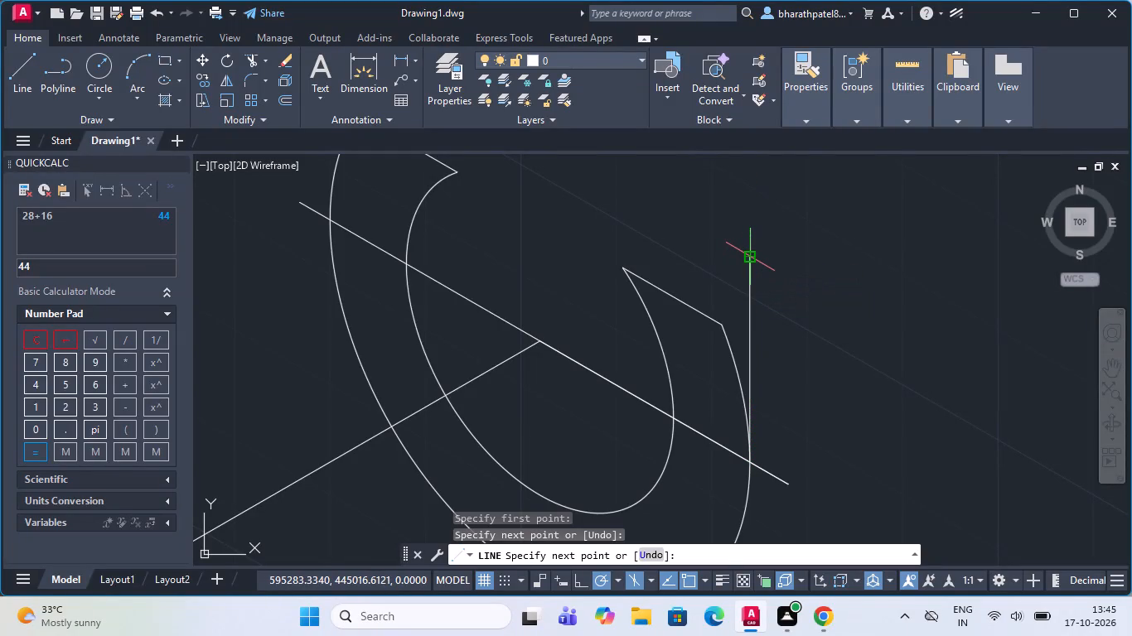
key("Escape")
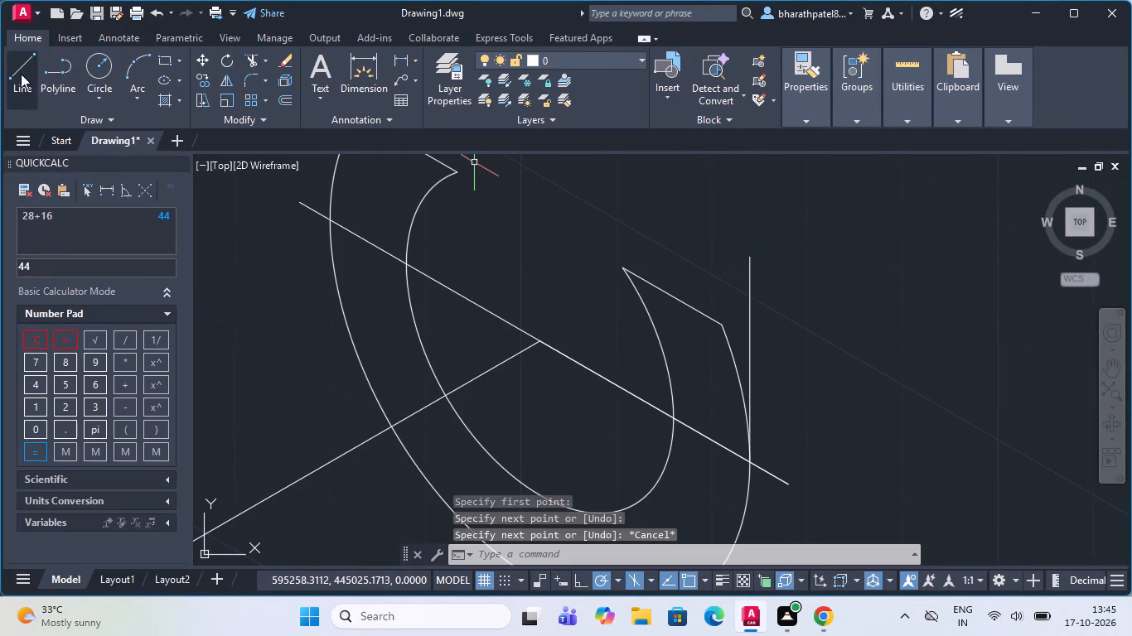
left_click(18, 69)
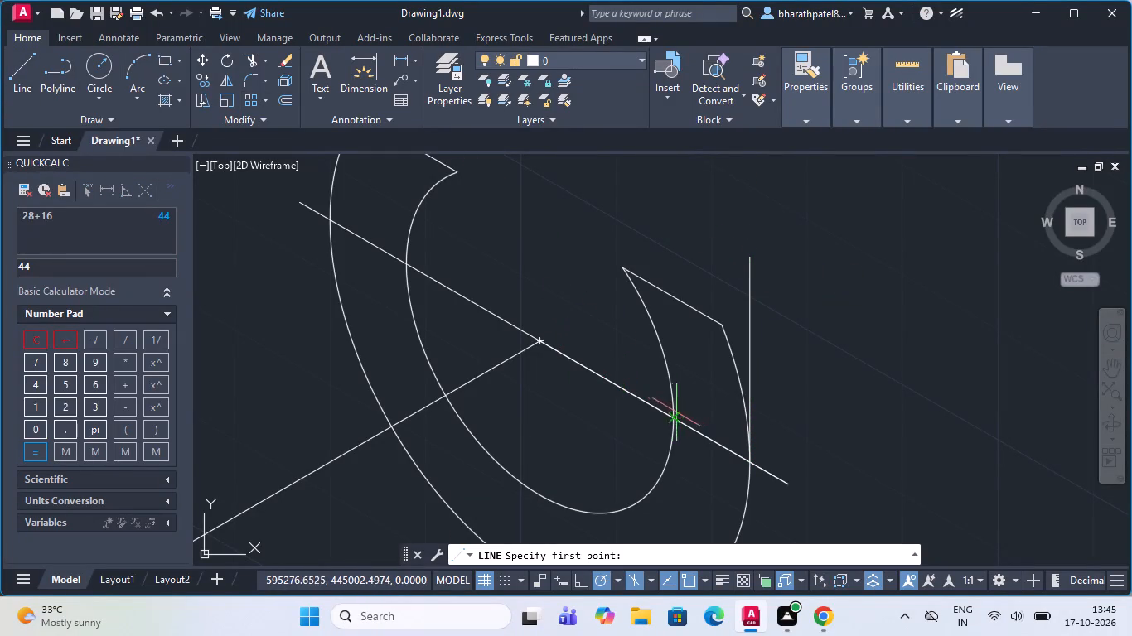
left_click_drag(670, 420, 671, 393)
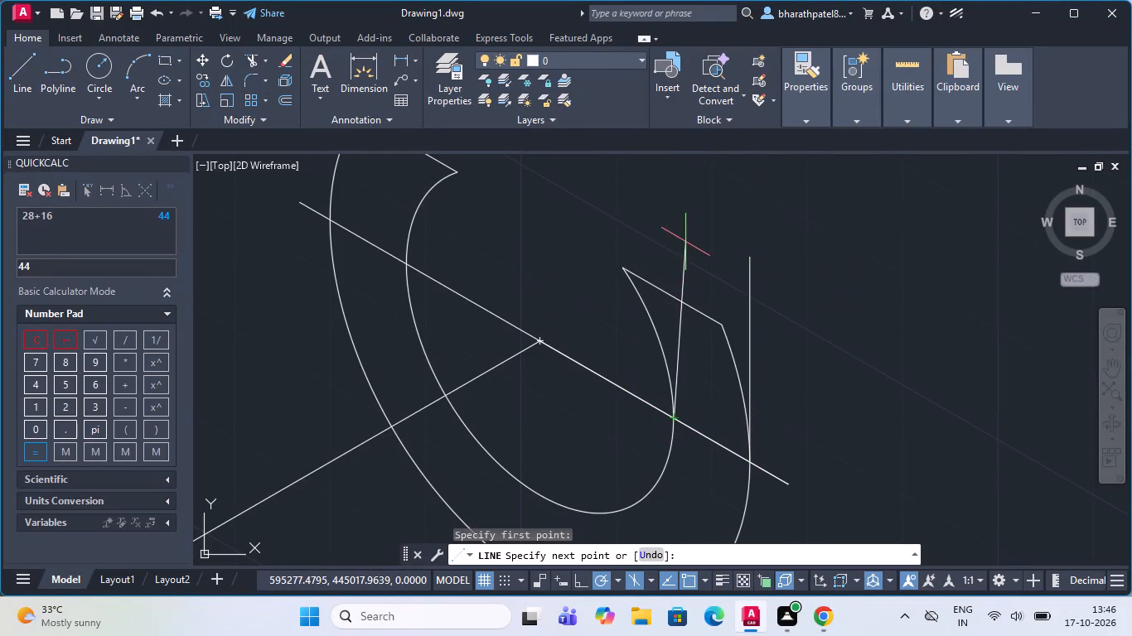
left_click(673, 233)
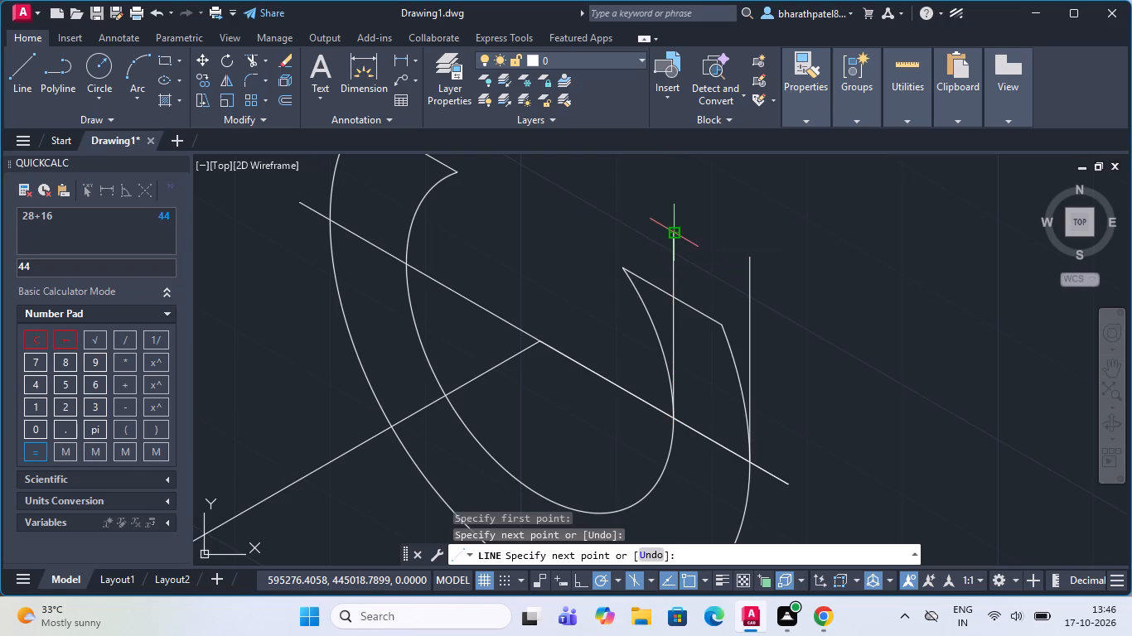
key("Escape")
On the rear ring's side away from the L-shaped end, draw vertical lines upward from the centre line's crossings with the outer and inner curves.
scroll(634, 340, "down", 2)
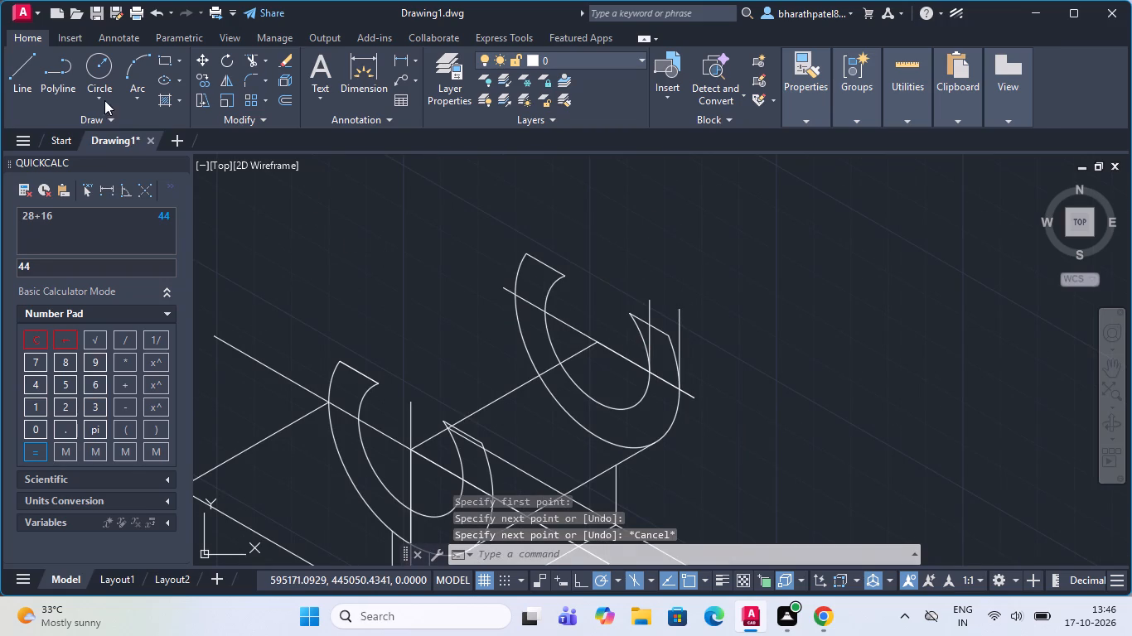
left_click(14, 63)
scroll(467, 267, "up", 2)
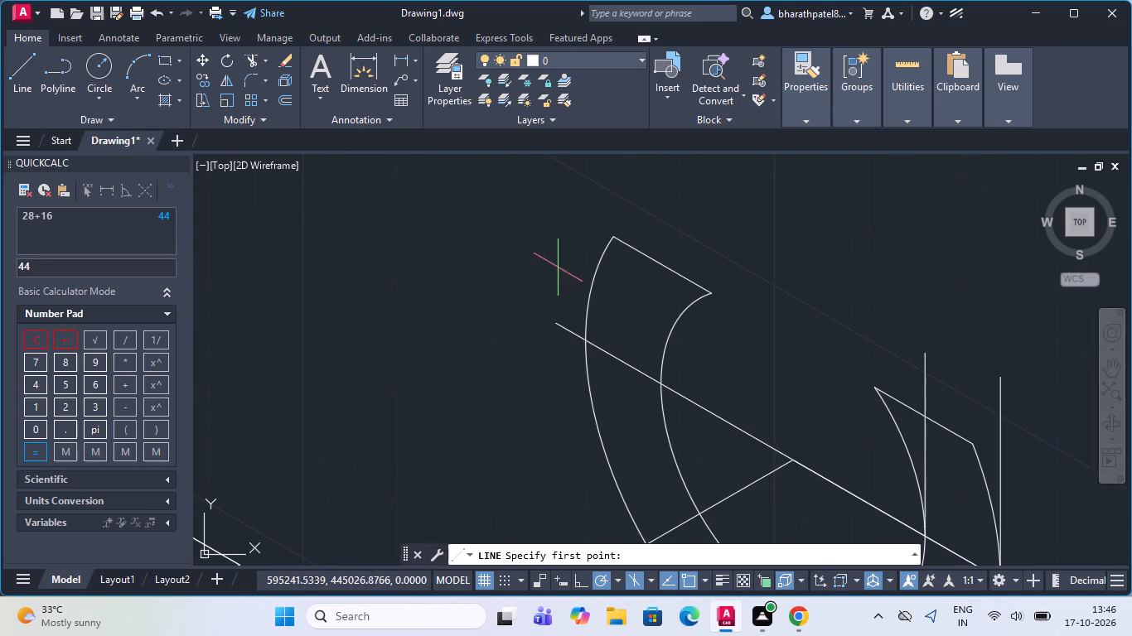
left_click(589, 344)
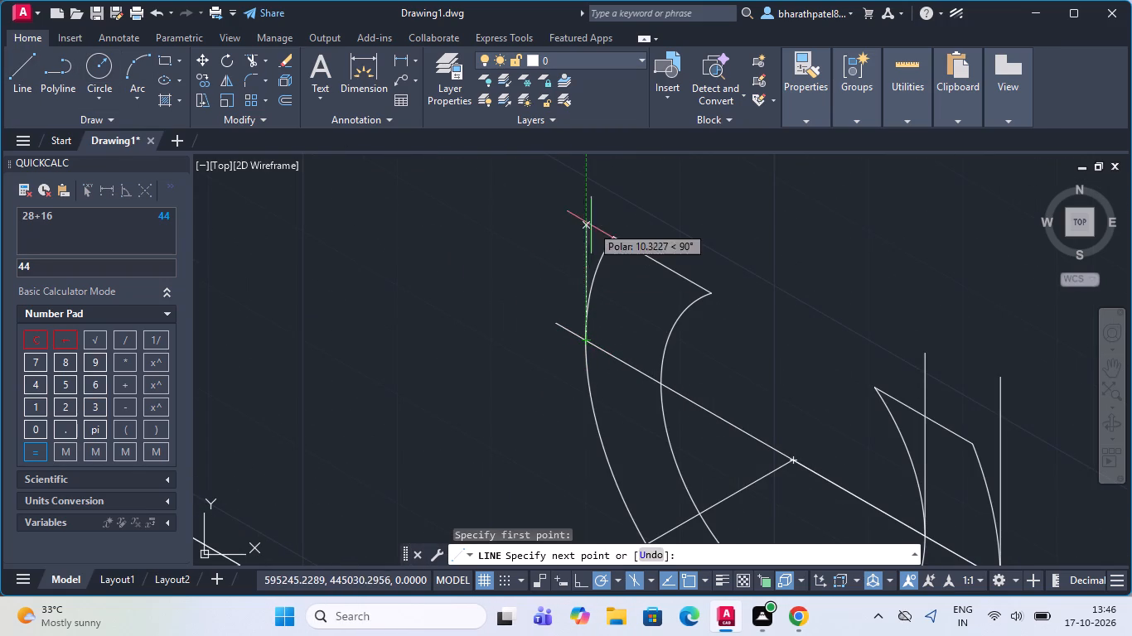
left_click(583, 188)
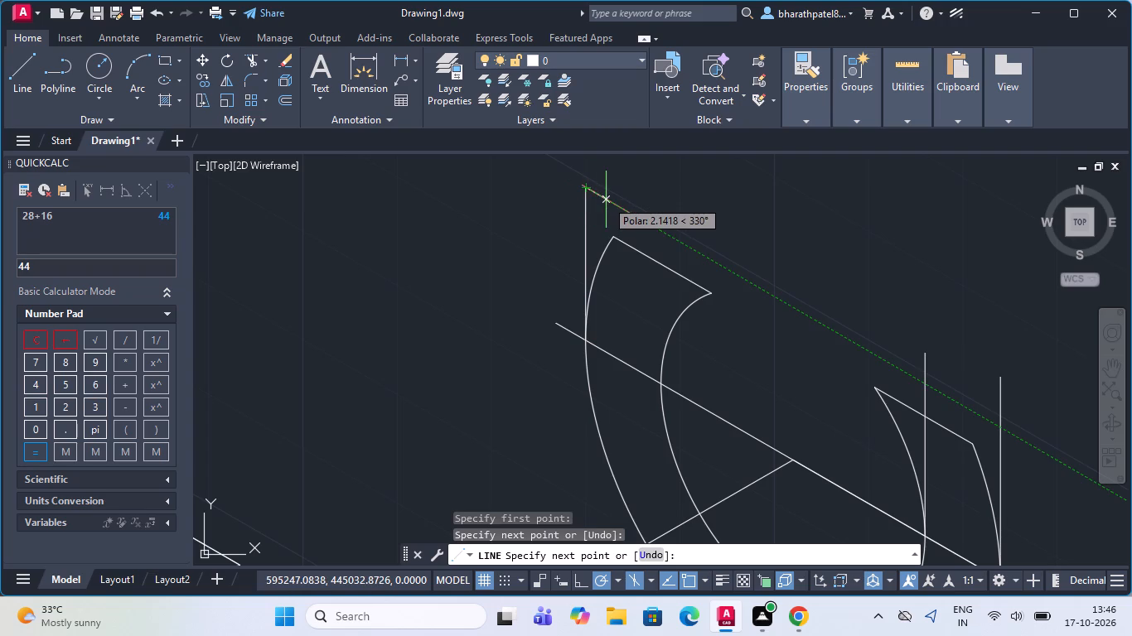
key("space")
key("space")
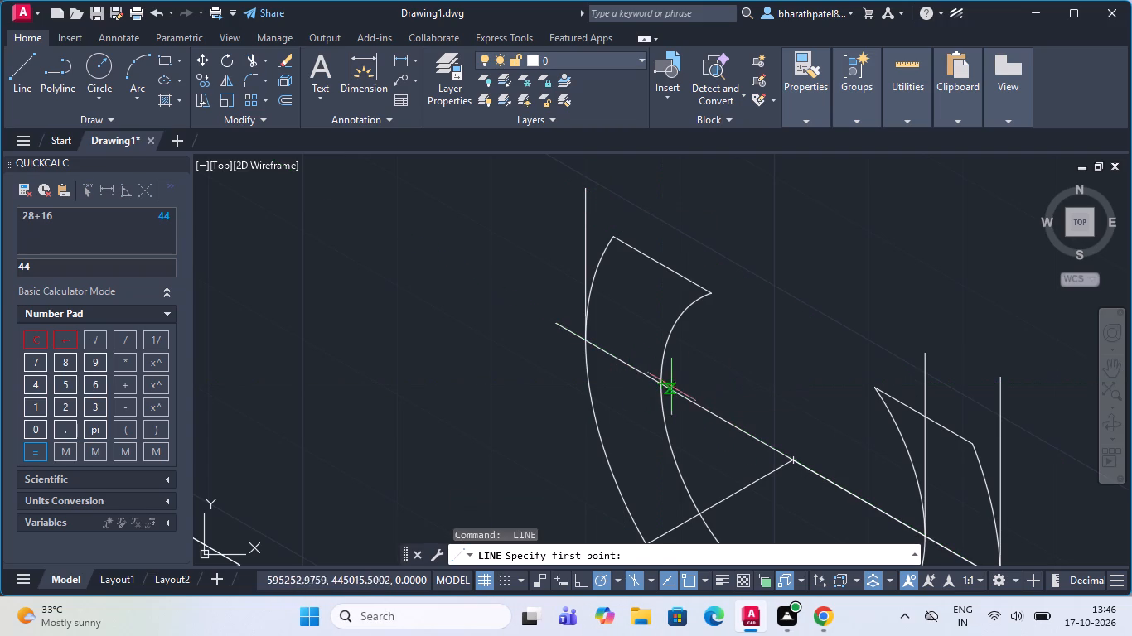
left_click(660, 380)
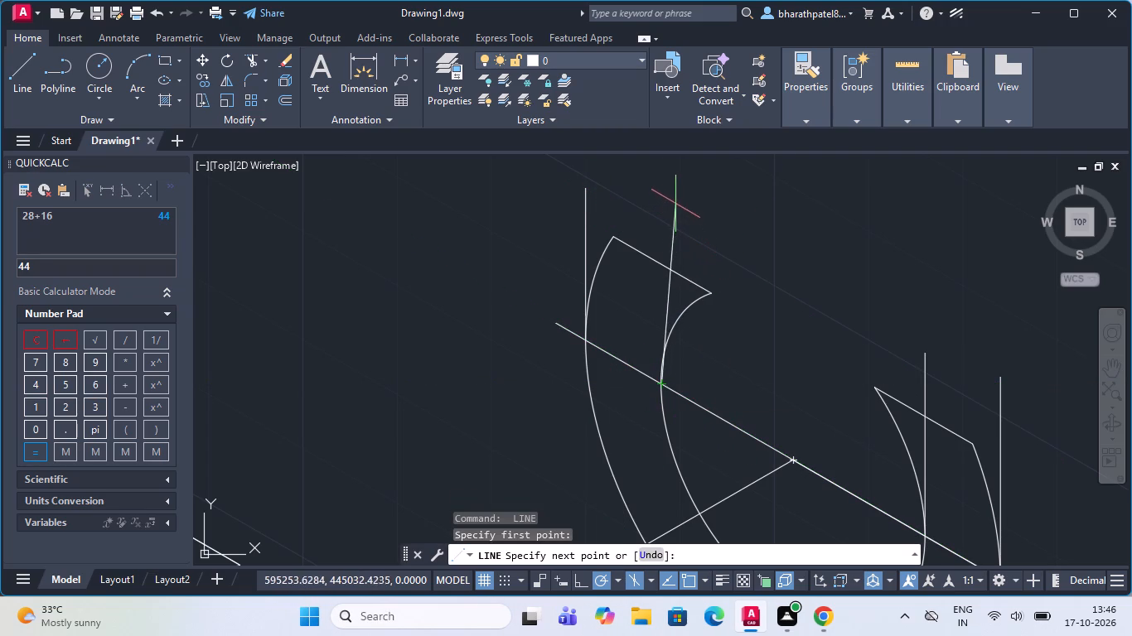
scroll(686, 253, "down", 2)
scroll(673, 222, "up", 4)
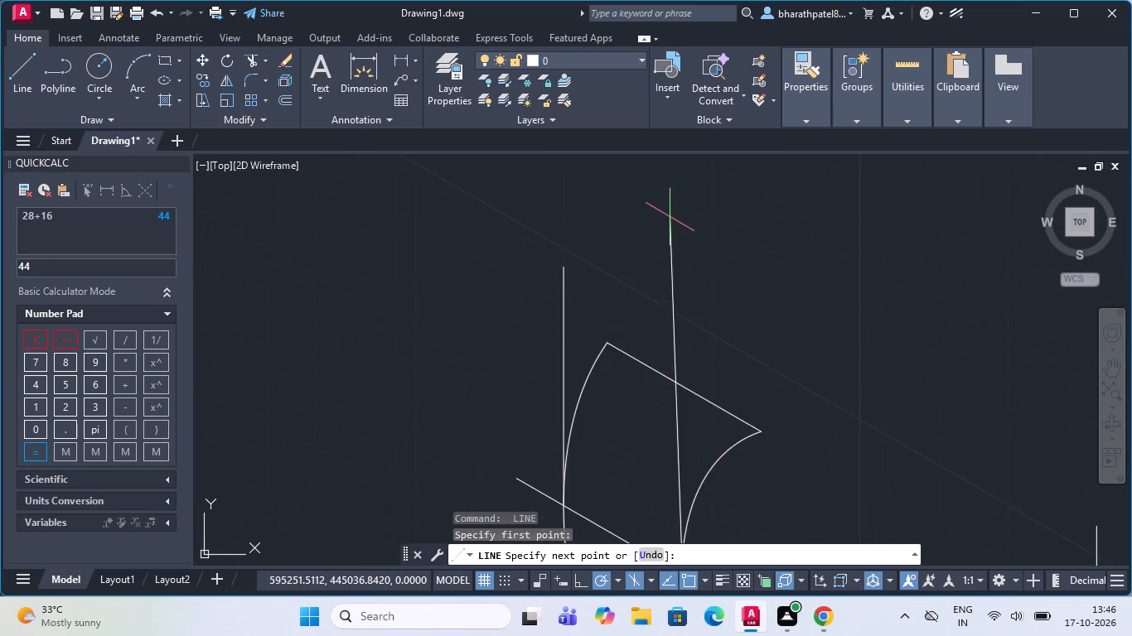
left_click(692, 251)
scroll(693, 250, "down", 4)
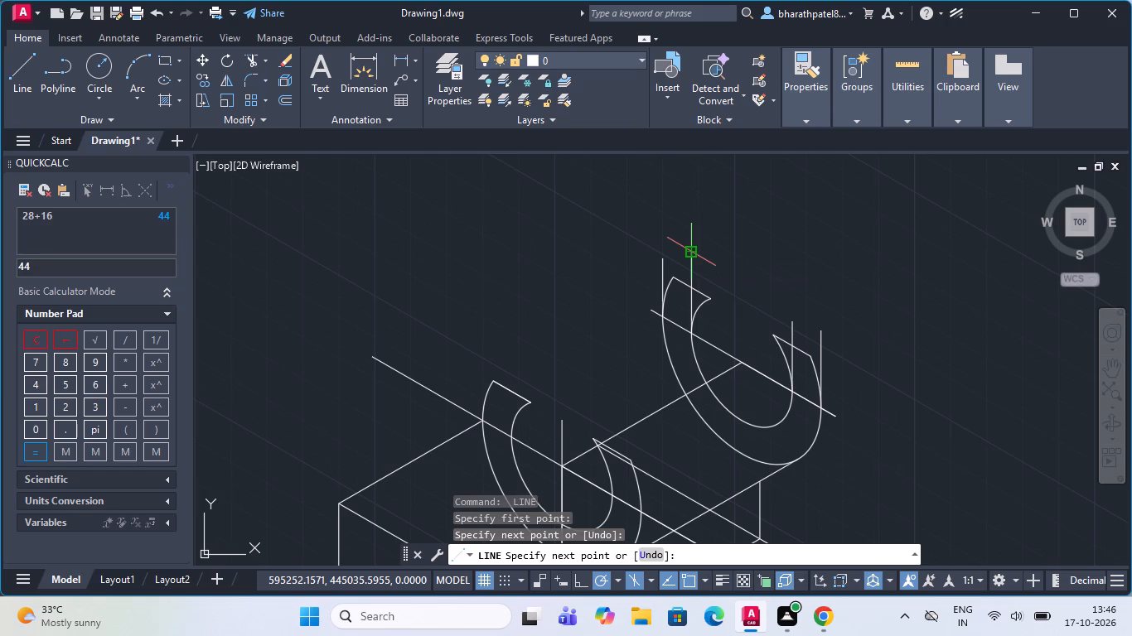
On the front ring's side away from the L-shaped end, draw vertical lines upward from the centre line's crossings with the outer and inner curves.
key("Escape")
scroll(718, 262, "down", 2)
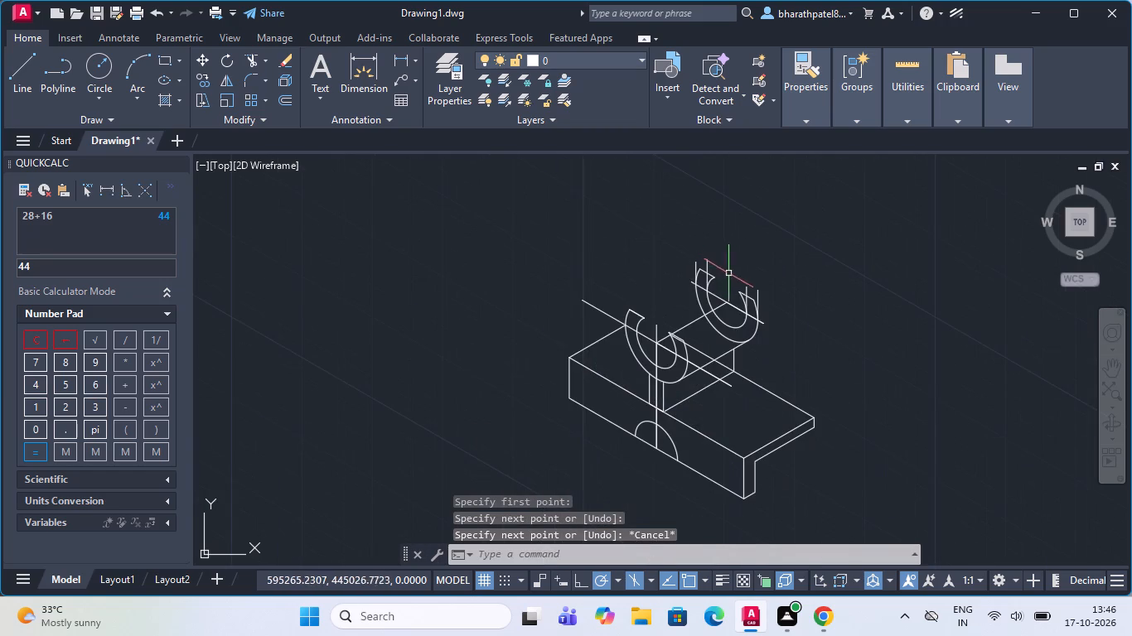
scroll(730, 276, "up", 2)
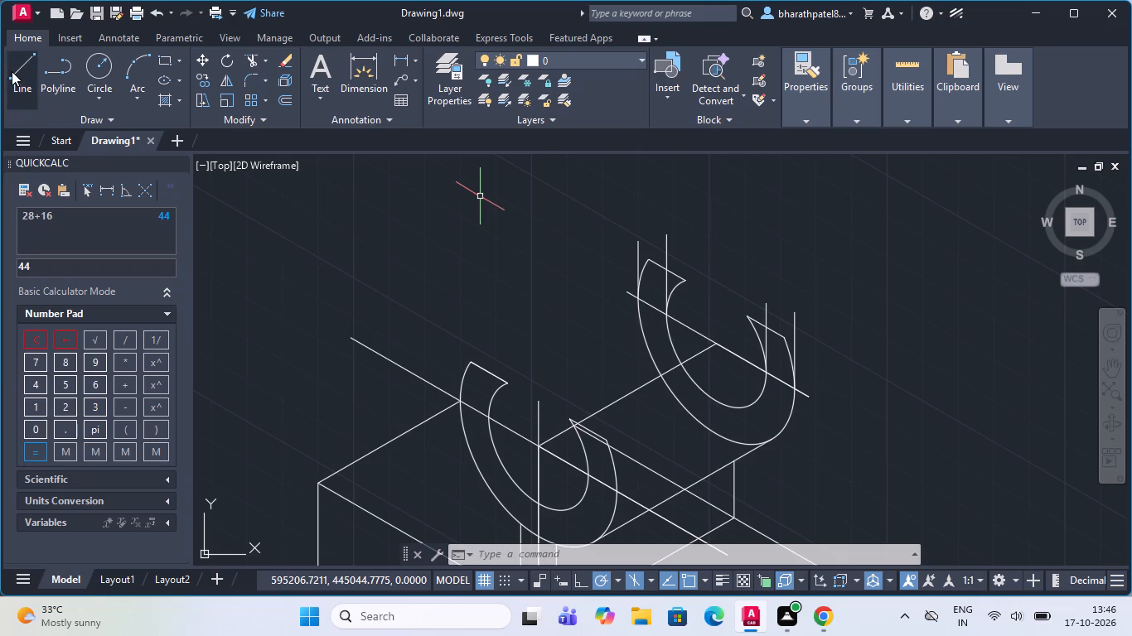
left_click_drag(12, 71, 20, 70)
scroll(504, 407, "up", 2)
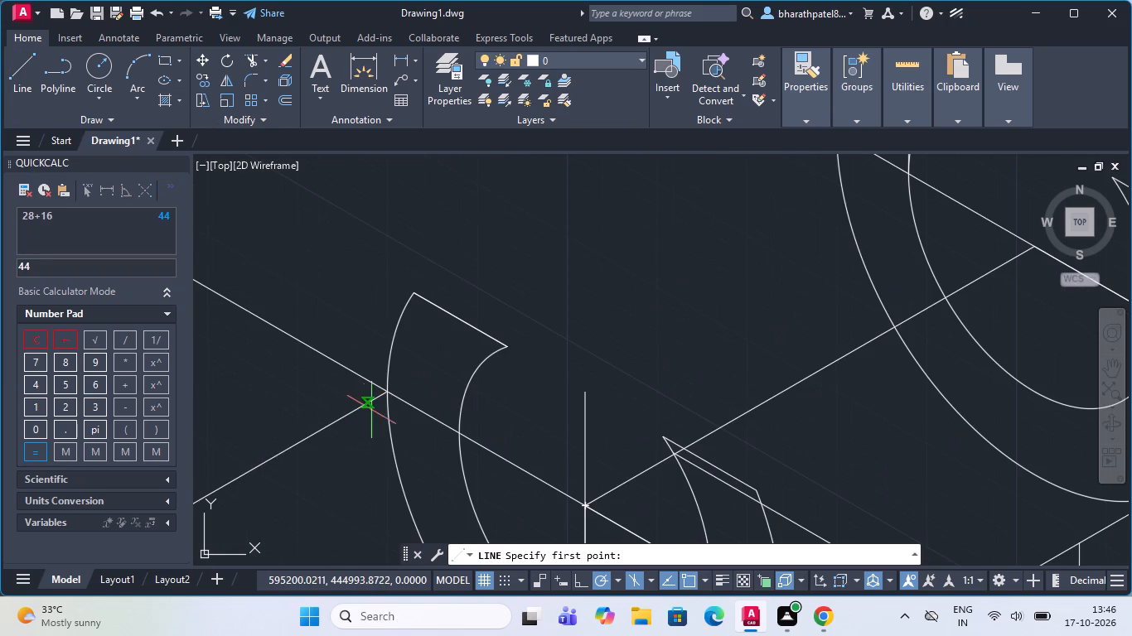
left_click(387, 392)
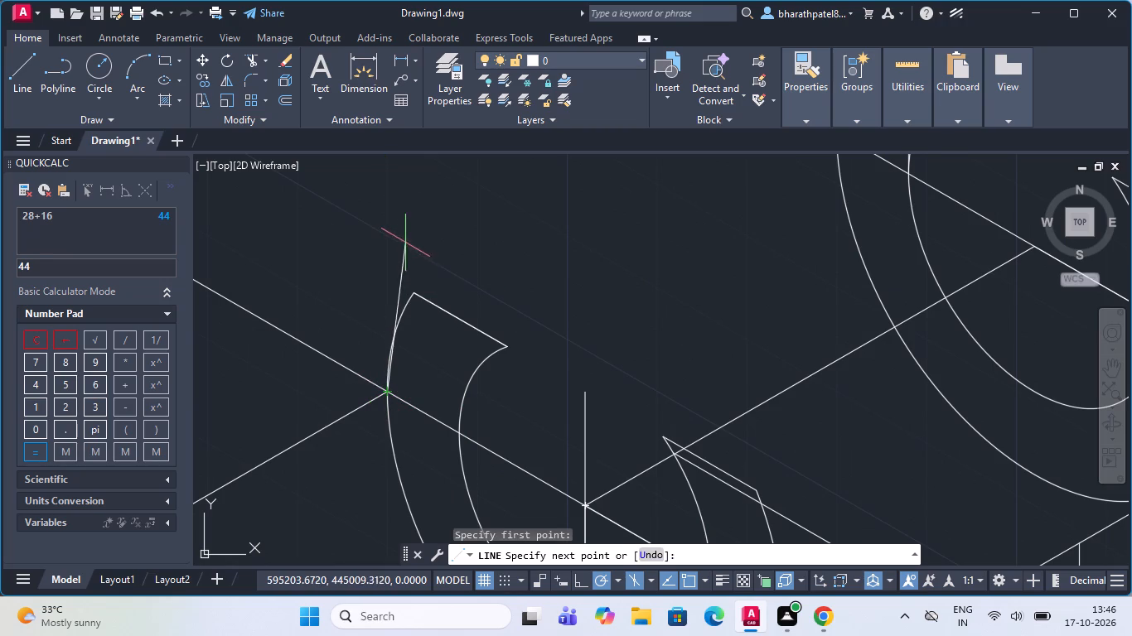
left_click(393, 210)
key("Escape")
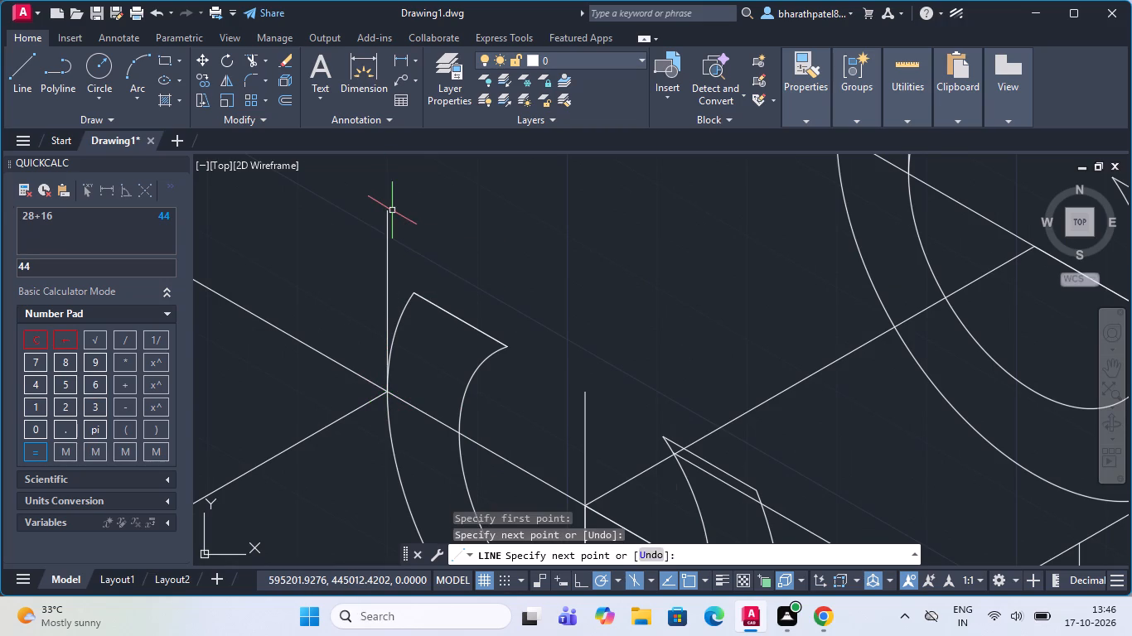
left_click(13, 74)
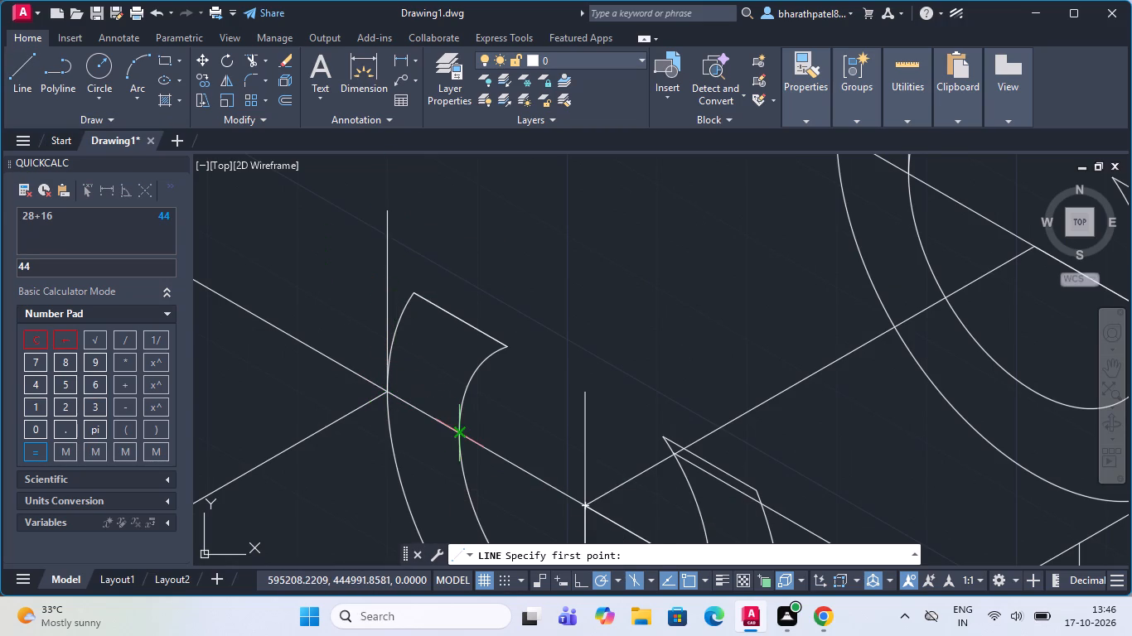
left_click_drag(462, 438, 462, 421)
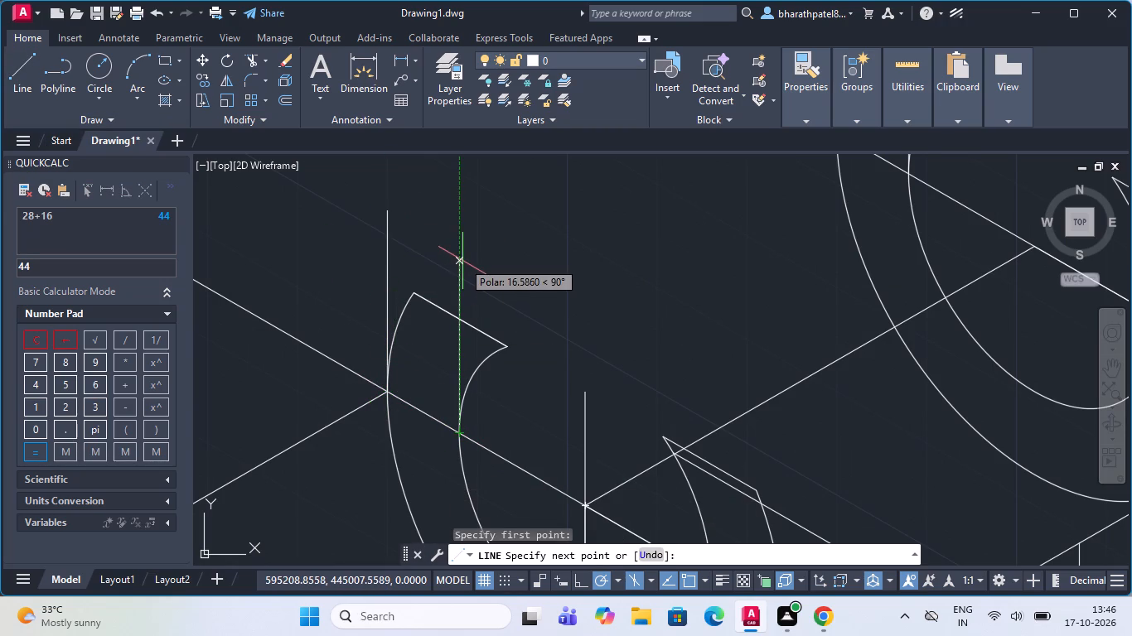
left_click(462, 261)
key("Escape")
On the front ring's side nearer the L-shaped end, draw vertical lines upward from the centre line's crossings with the inner and outer curves.
left_click(32, 79)
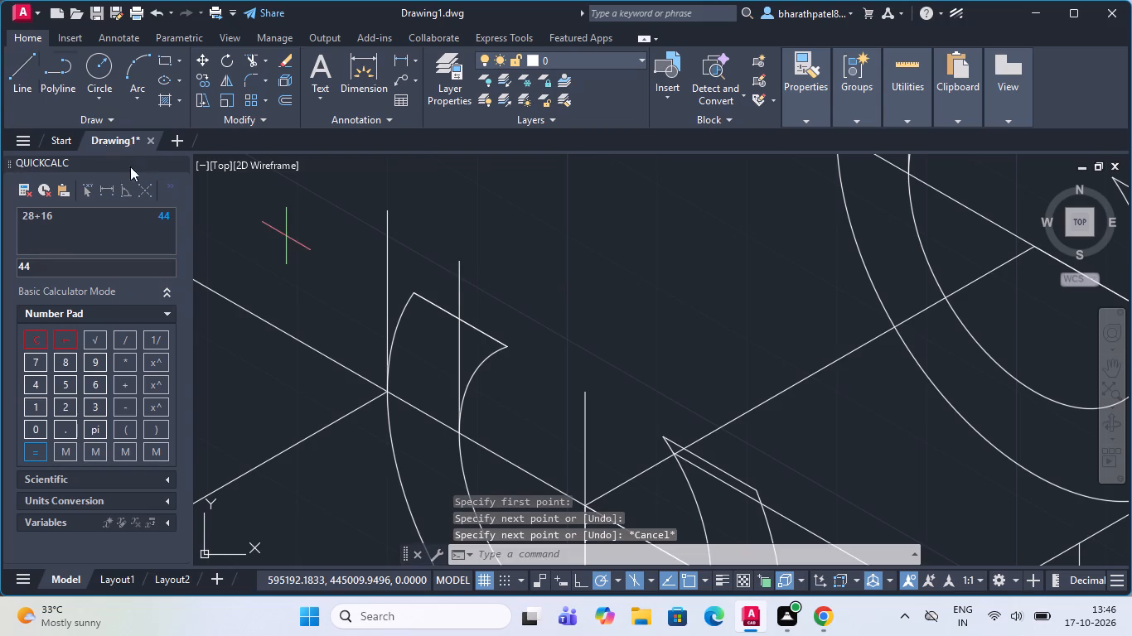
scroll(163, 192, "down", 3)
scroll(424, 291, "down", 2)
scroll(520, 393, "up", 3)
scroll(520, 393, "down", 4)
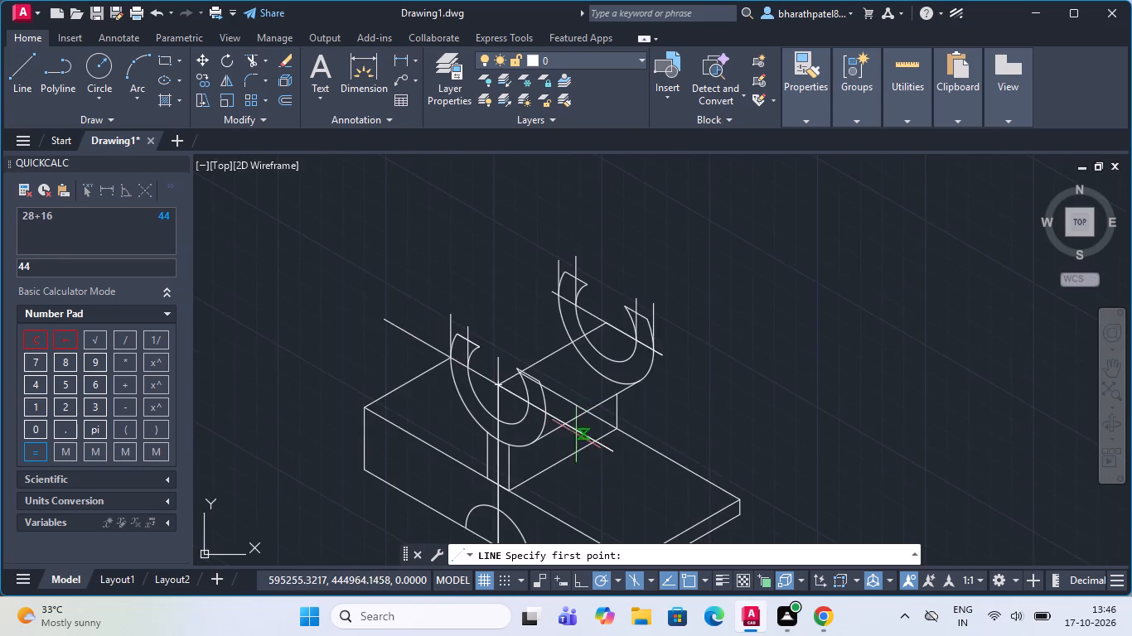
scroll(515, 393, "up", 4)
left_click(577, 461)
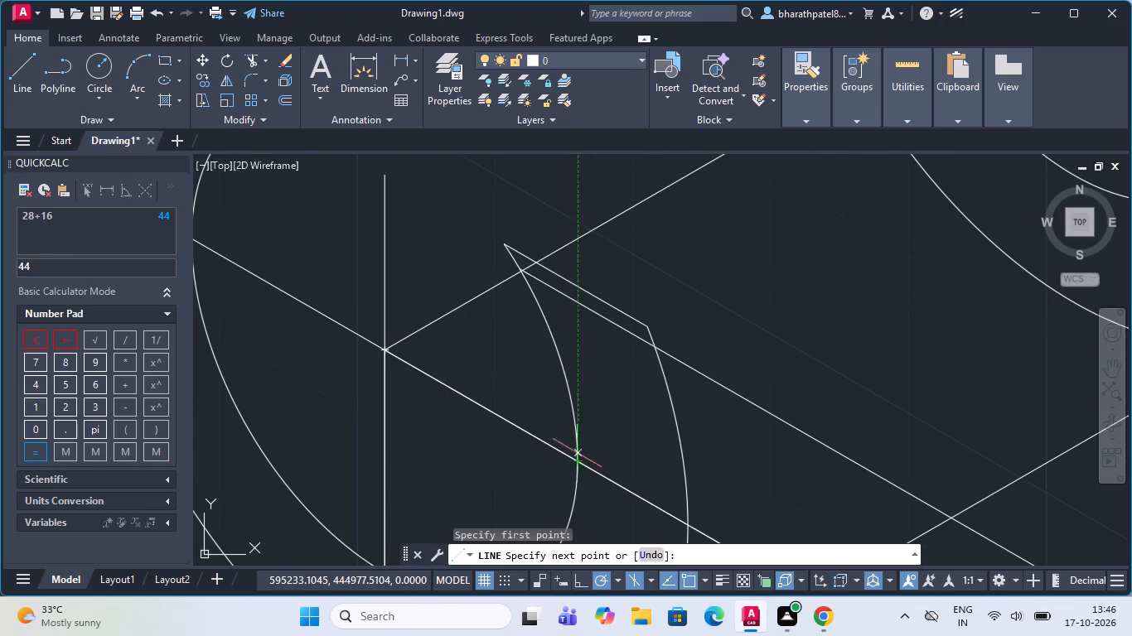
left_click(578, 219)
key("Escape")
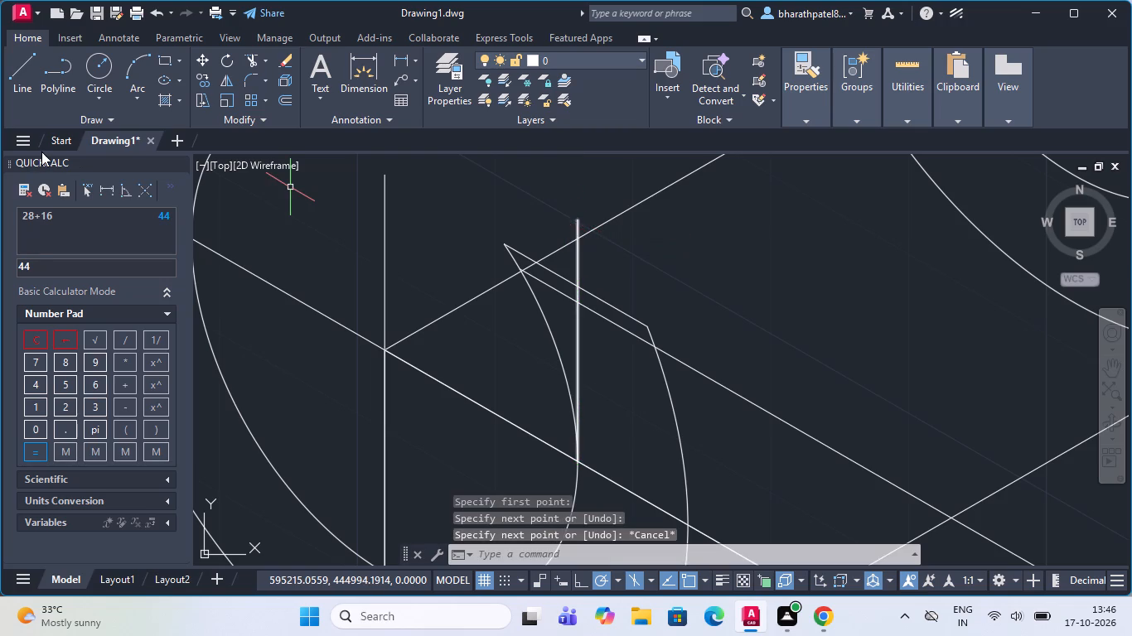
left_click(16, 65)
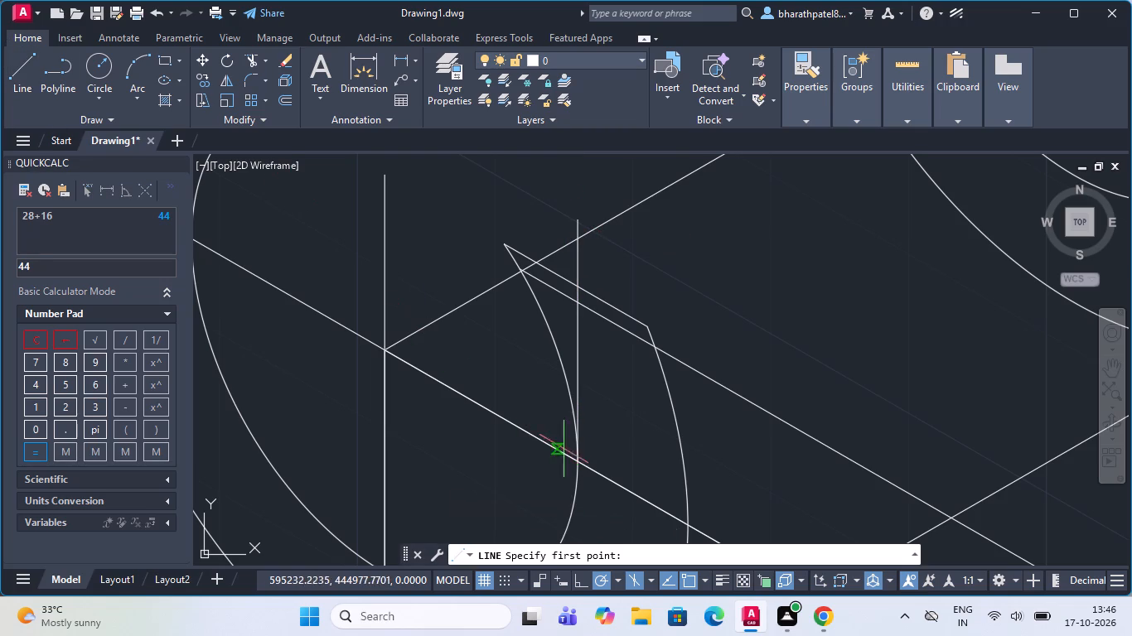
scroll(612, 421, "down", 3)
scroll(649, 446, "up", 4)
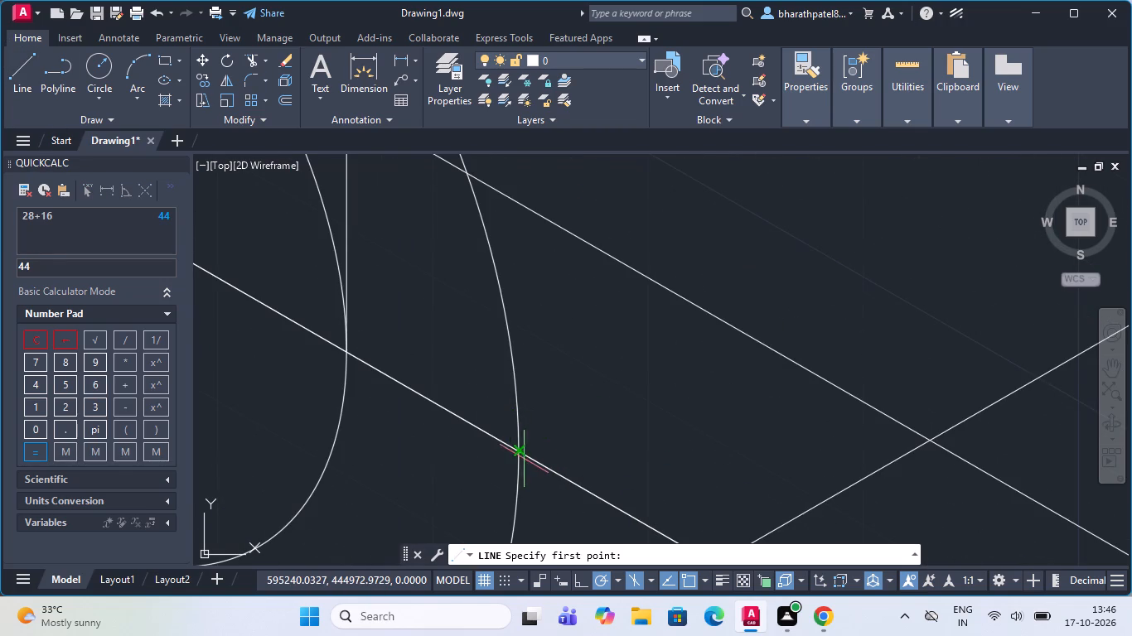
left_click(519, 449)
scroll(524, 449, "down", 4)
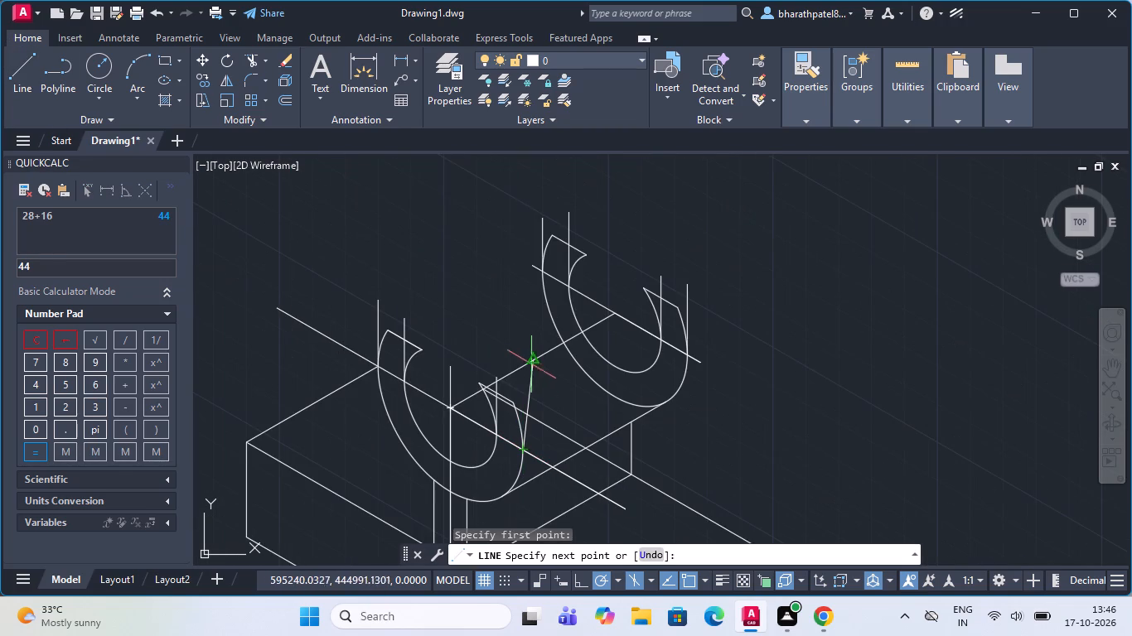
left_click(517, 359)
key("Escape")
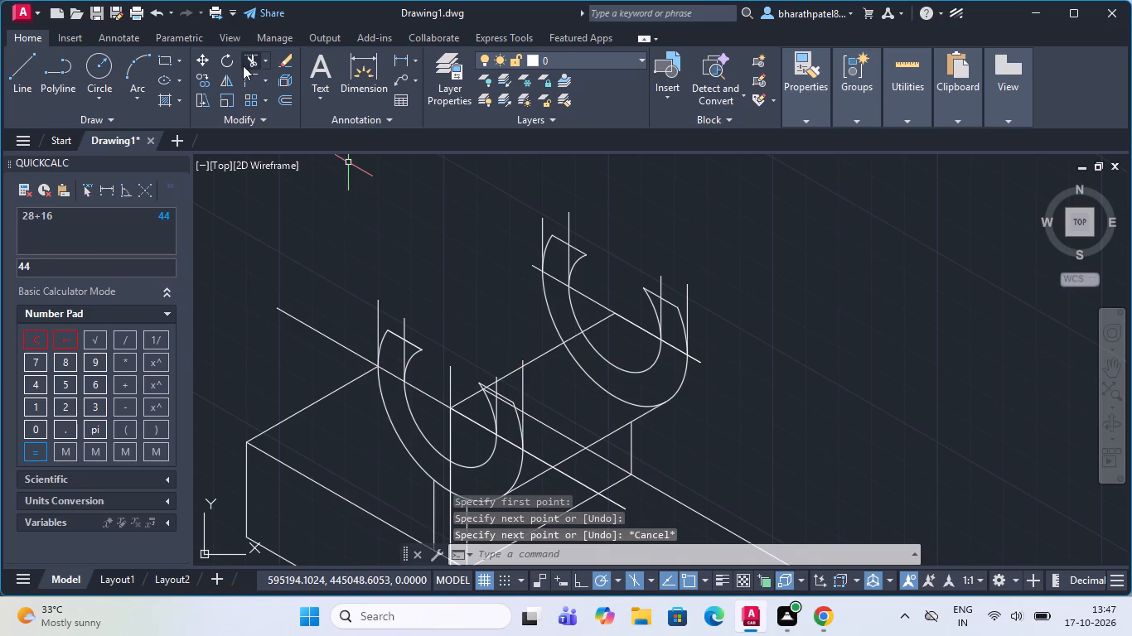
Extend the front ring's top edge away from the L-shaped end and both rear ring top edges to their outer vertical lines.
left_click(263, 58)
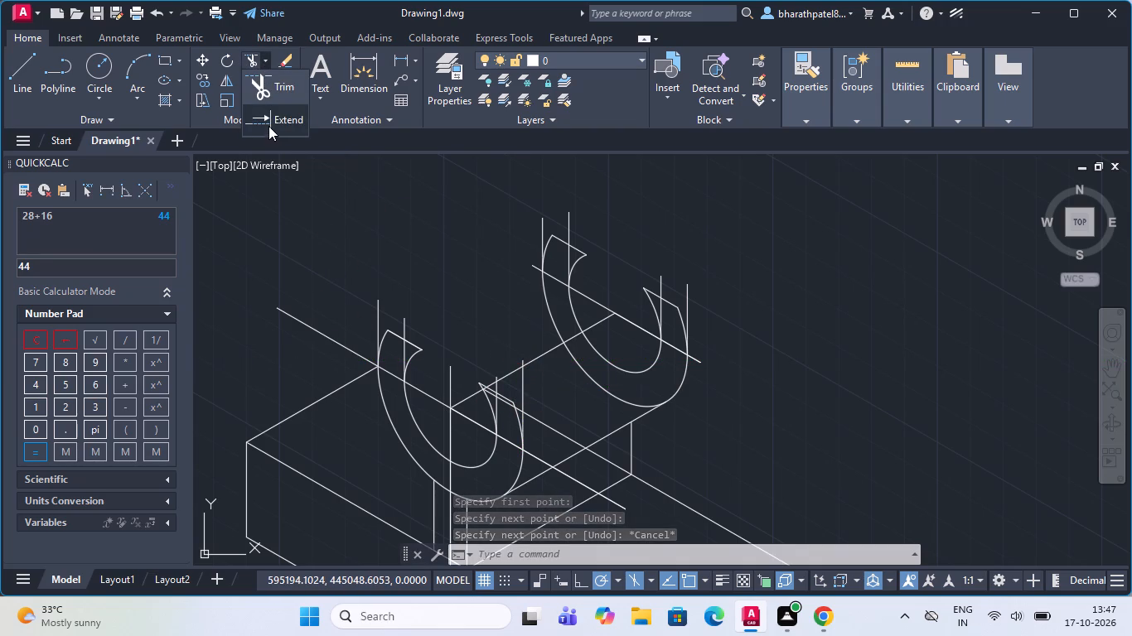
left_click(273, 120)
scroll(392, 369, "up", 2)
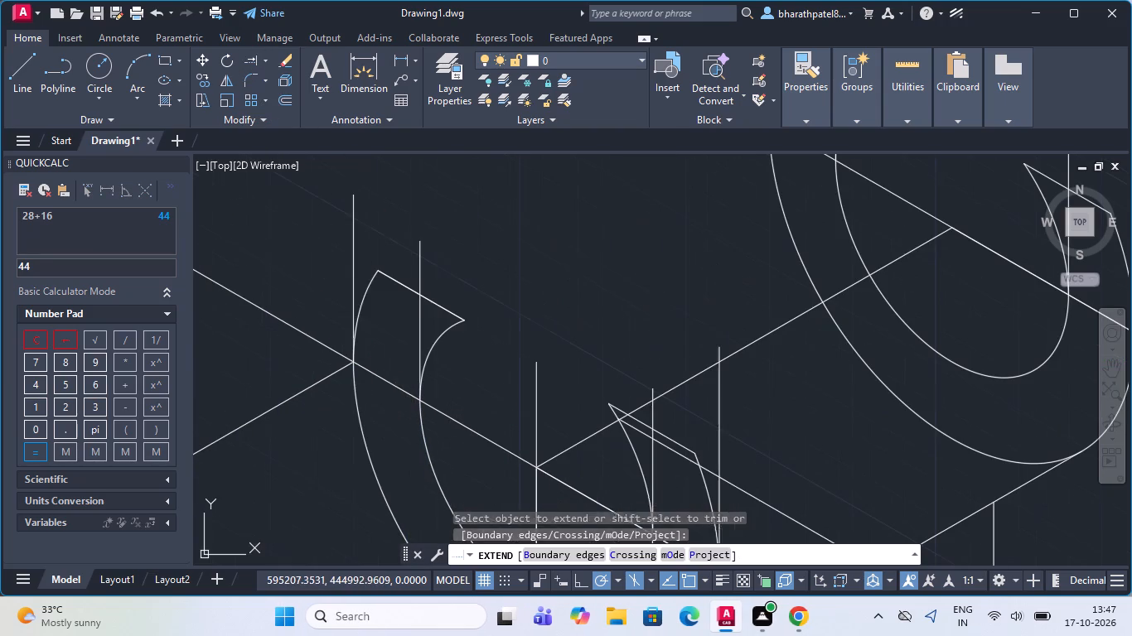
left_click(399, 280)
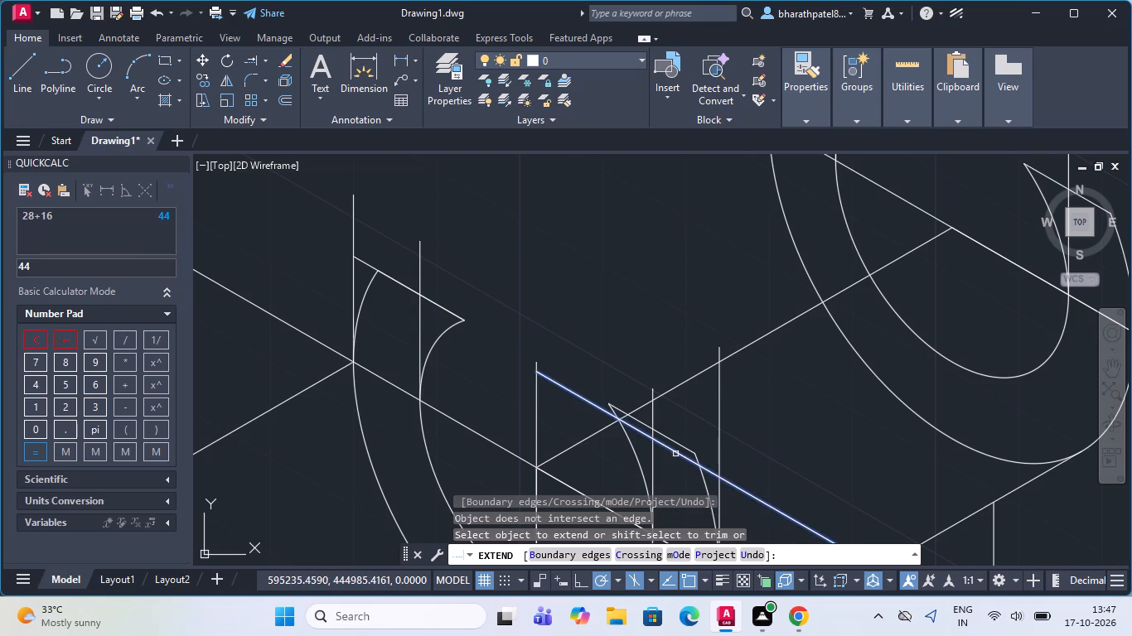
scroll(658, 446, "down", 2)
scroll(709, 440, "up", 1)
scroll(698, 434, "down", 1)
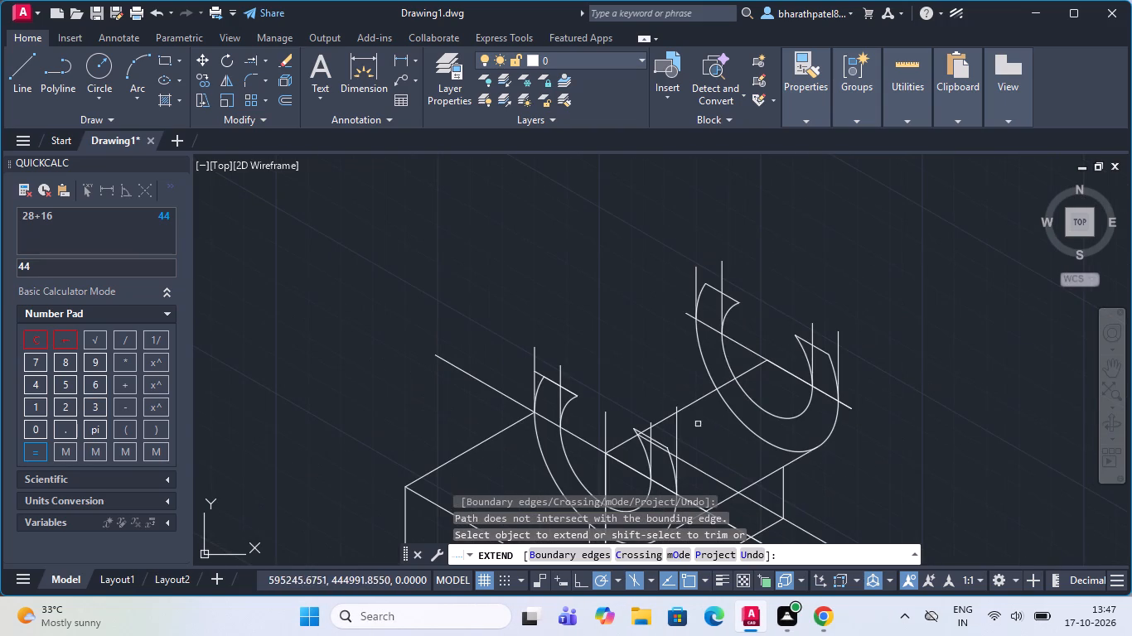
scroll(718, 295, "up", 1)
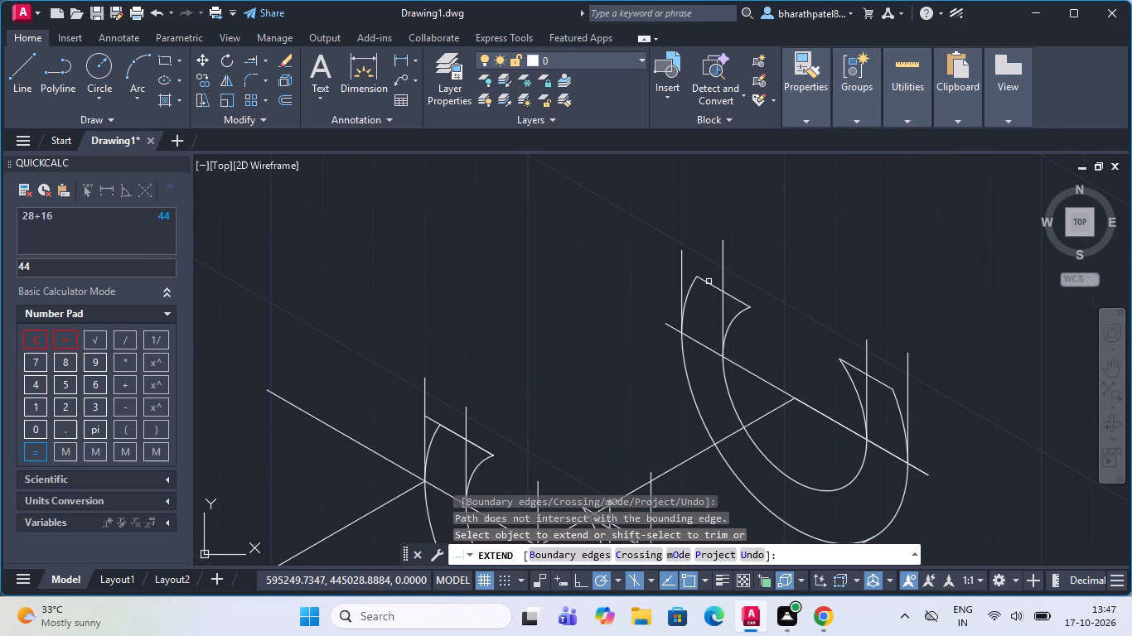
left_click(709, 282)
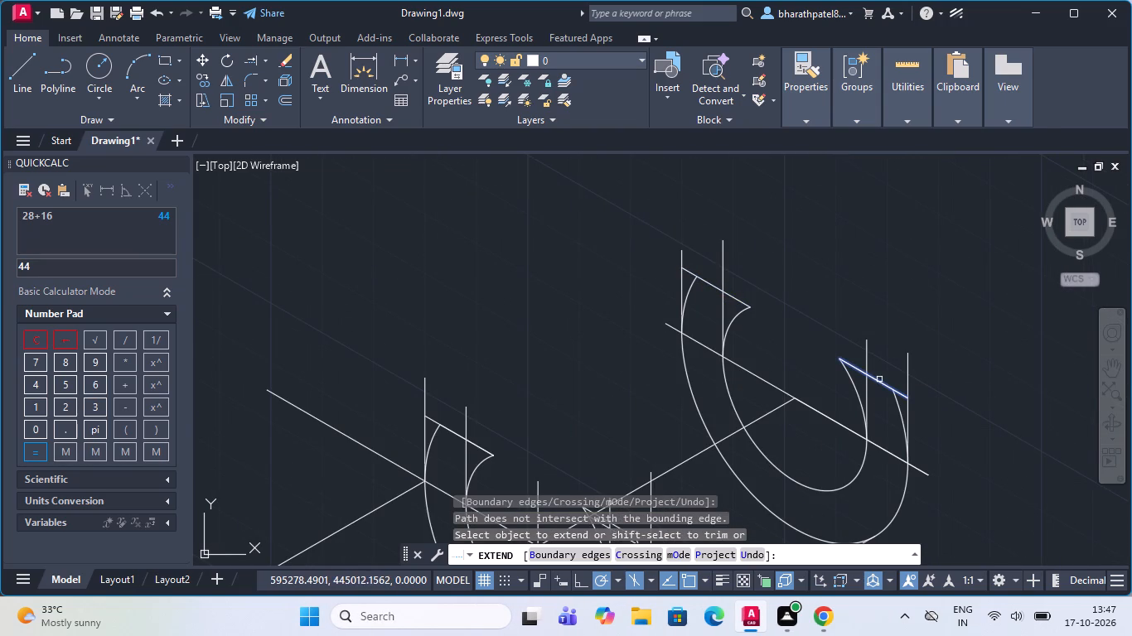
left_click(880, 379)
key("Escape")
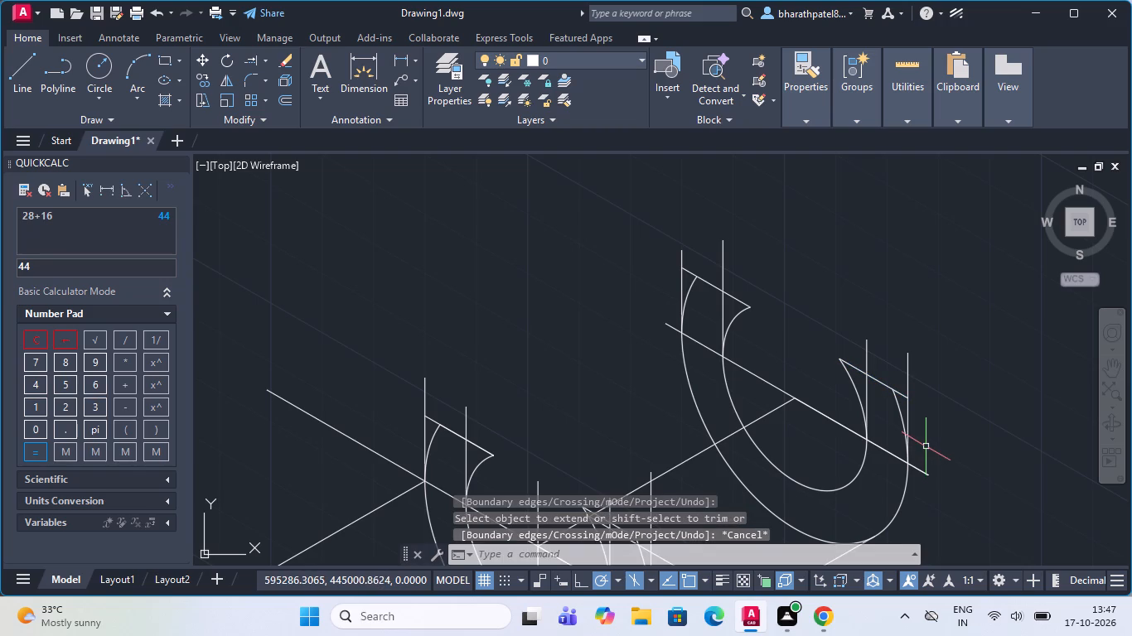
On the rear ring's side away from the L-shaped end, trim the upper curve pieces, the overhanging top edge and the verticals above it.
left_click(263, 58)
left_click(254, 80)
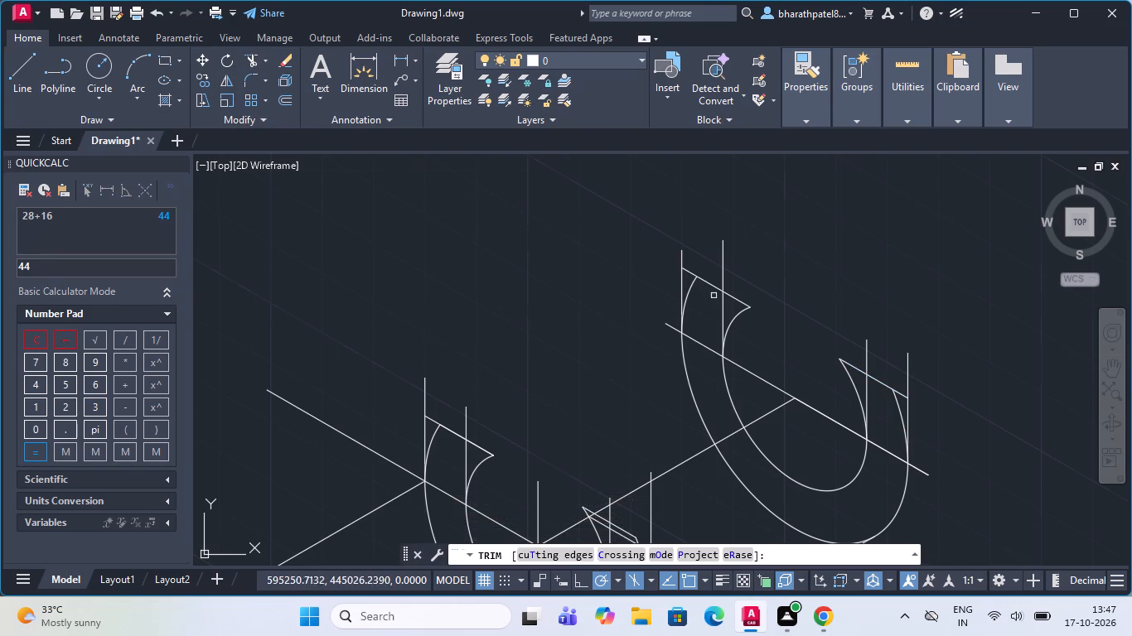
scroll(711, 295, "up", 3)
left_click(620, 268)
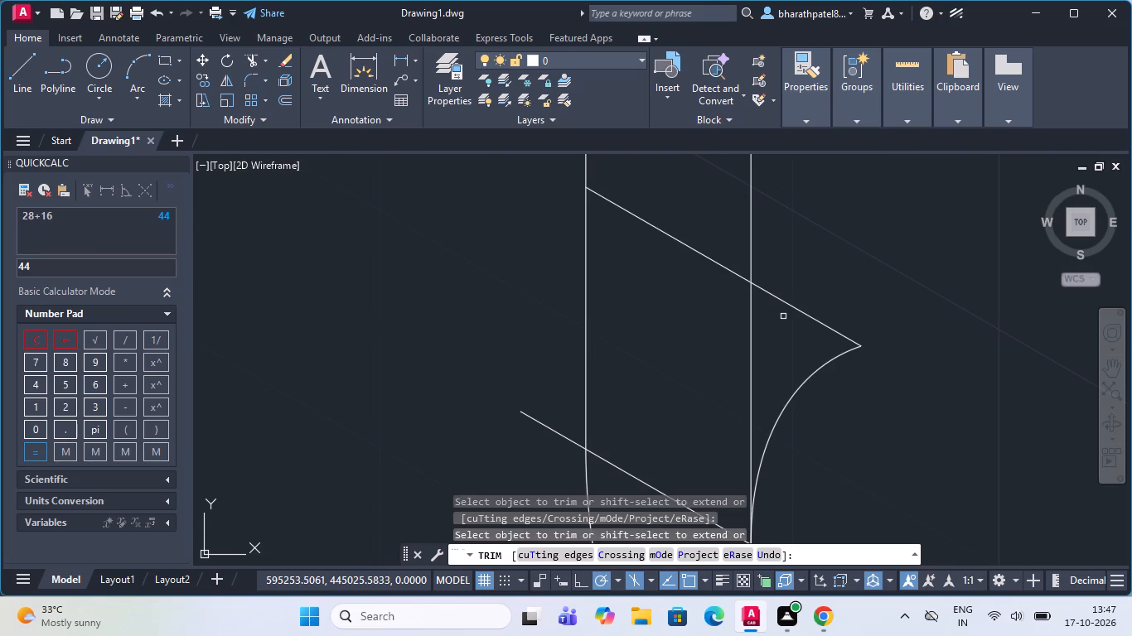
left_click_drag(784, 280, 805, 432)
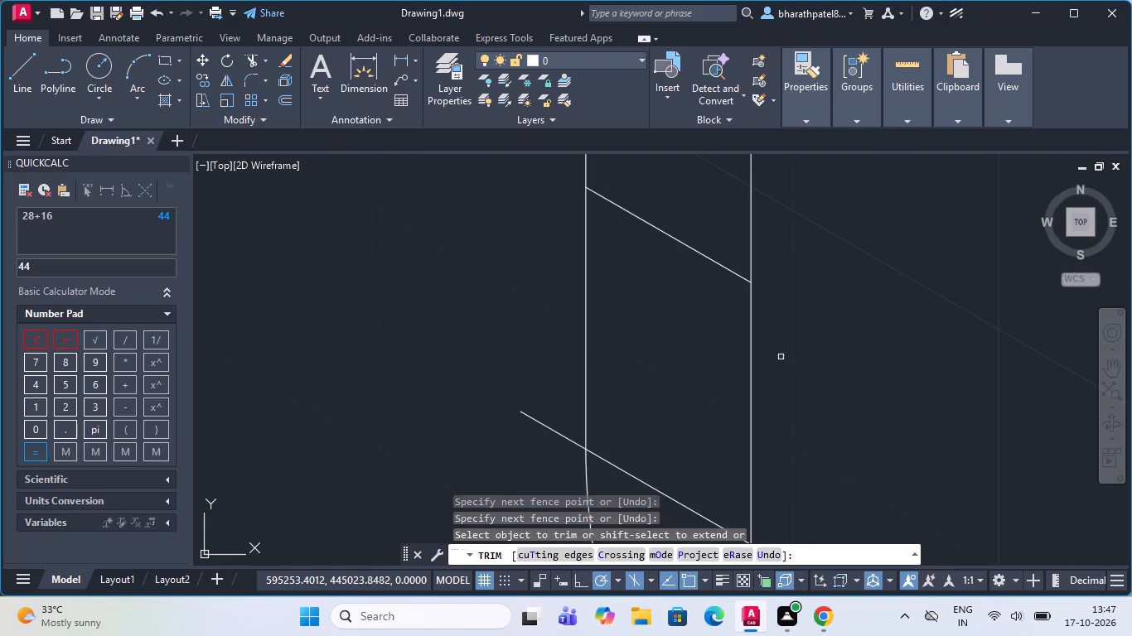
scroll(781, 376, "down", 3)
left_click_drag(788, 335, 712, 321)
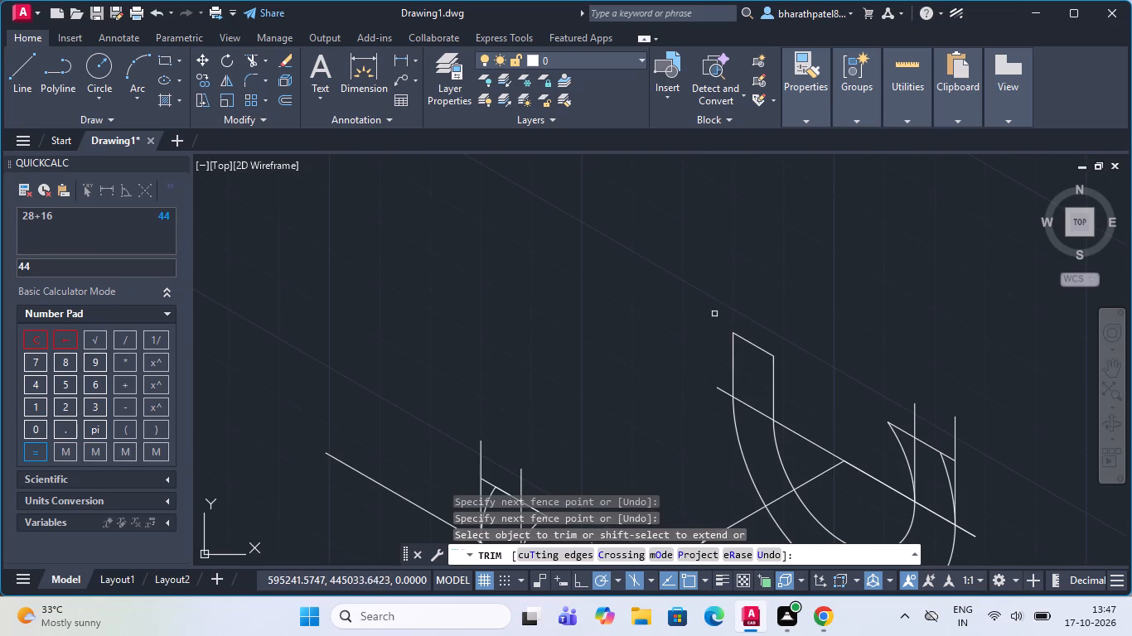
On the rear ring's side nearer the L-shaped end, trim the upper curve pieces, the overhanging top edge and the verticals above it.
scroll(694, 284, "down", 2)
scroll(805, 360, "up", 5)
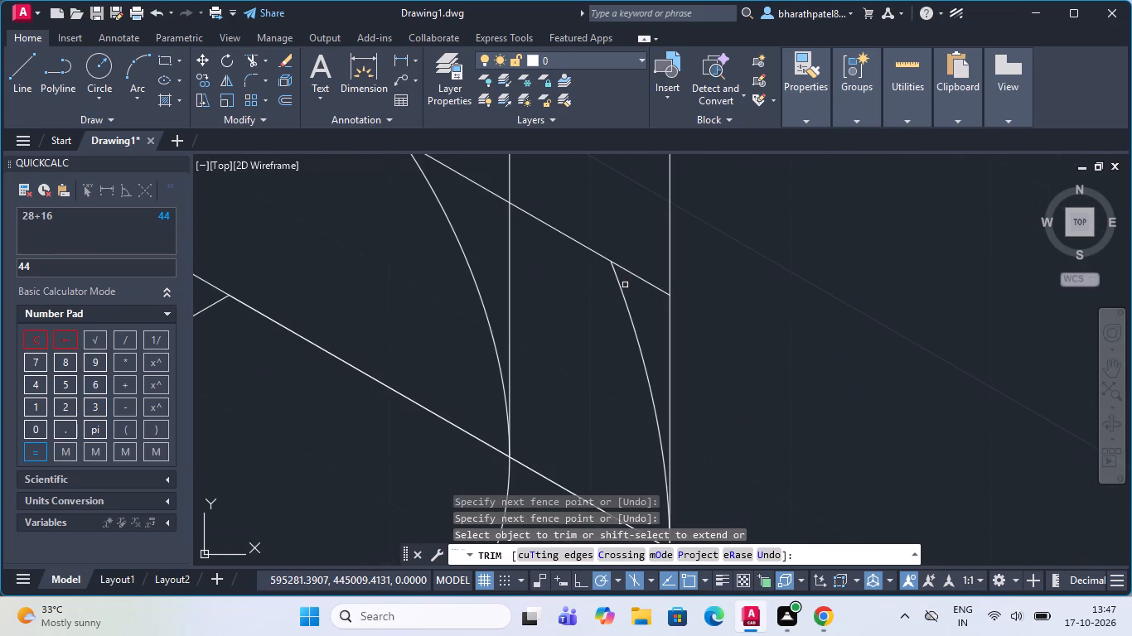
left_click(623, 292)
left_click(479, 285)
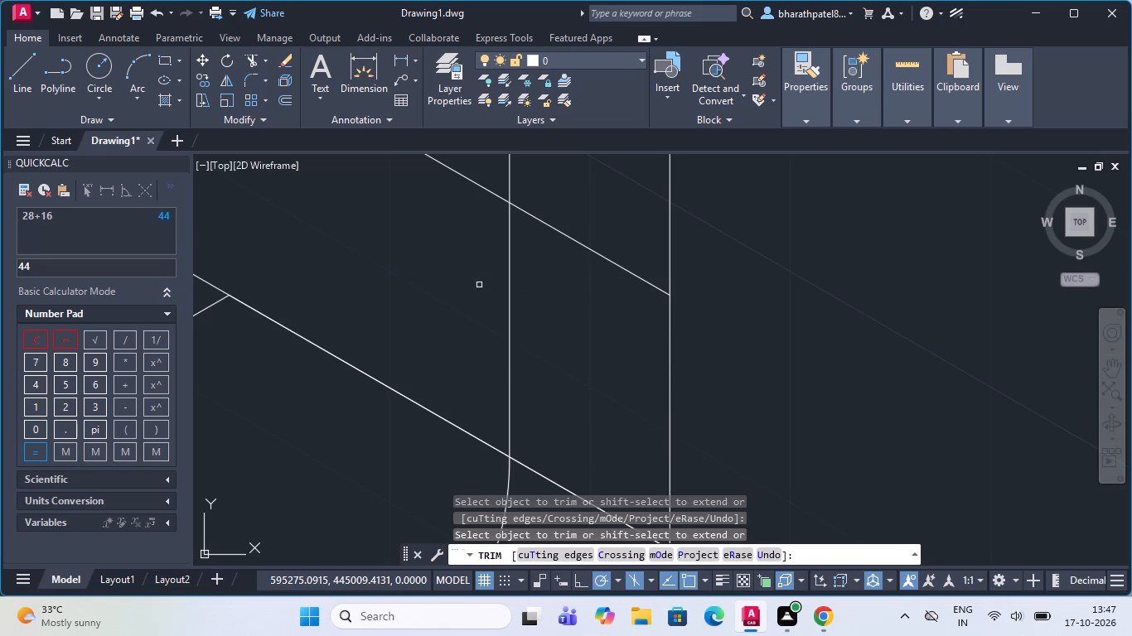
left_click_drag(462, 229, 684, 224)
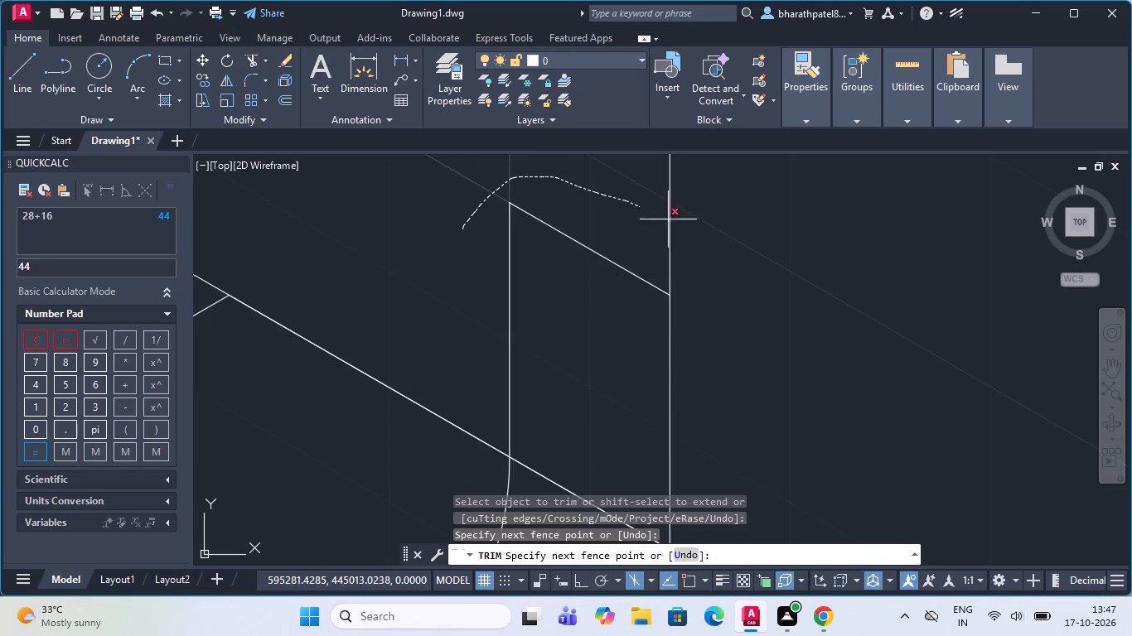
left_click_drag(684, 224, 752, 252)
scroll(752, 253, "down", 4)
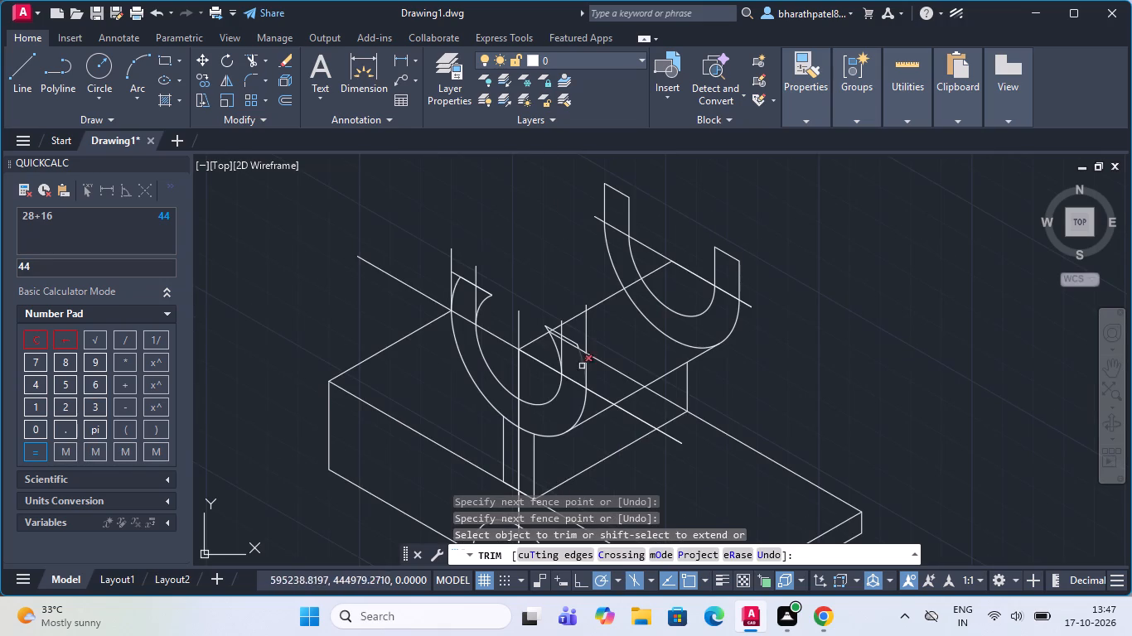
scroll(527, 369, "up", 3)
scroll(528, 368, "down", 1)
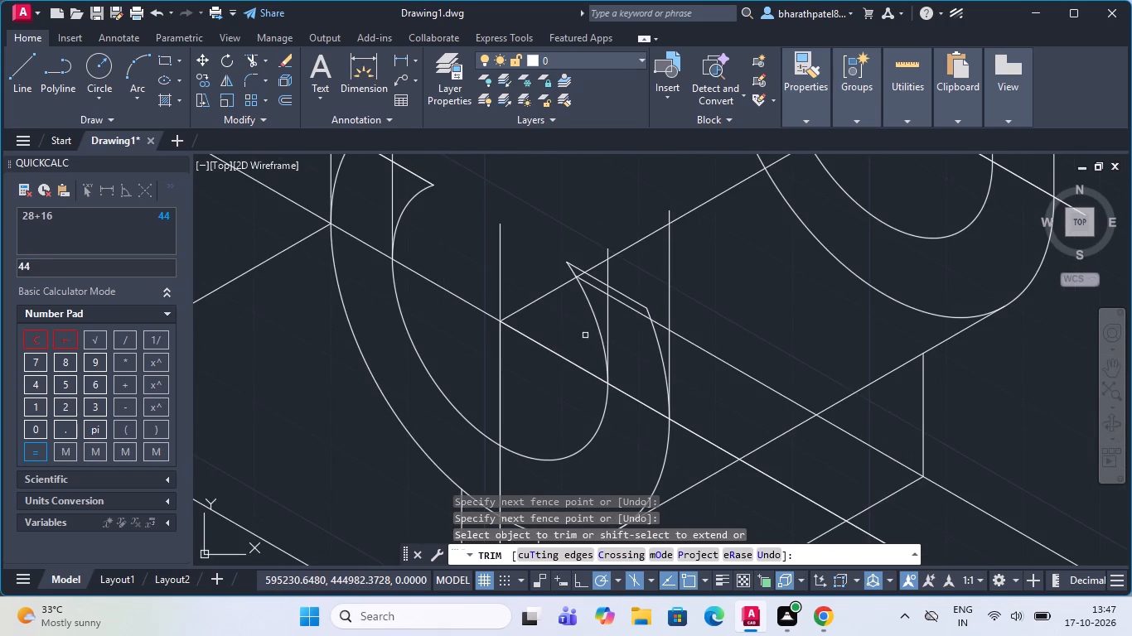
scroll(585, 335, "up", 2)
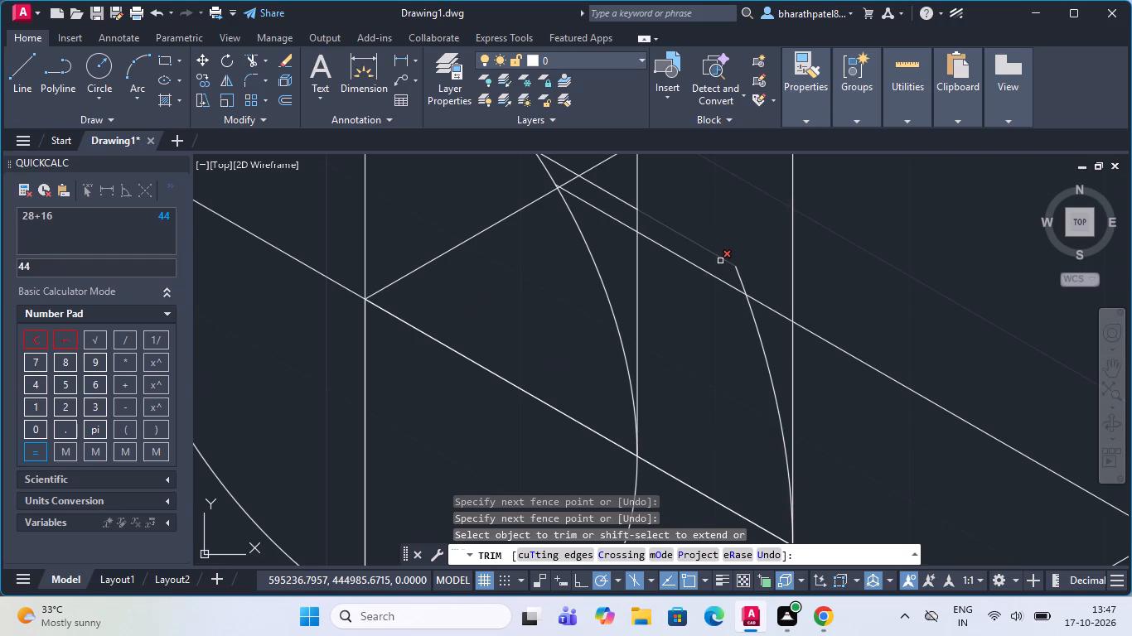
scroll(700, 326, "down", 2)
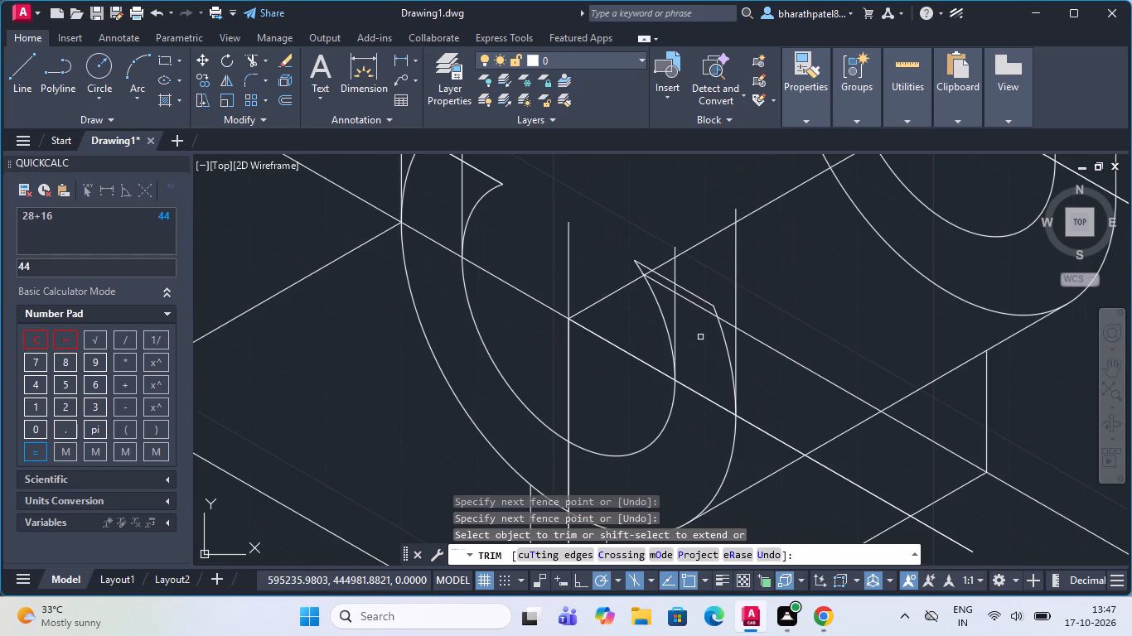
key("Escape")
Extend the front ring's top edge on the side nearer the L-shaped end out to its outer vertical line.
left_click(261, 55)
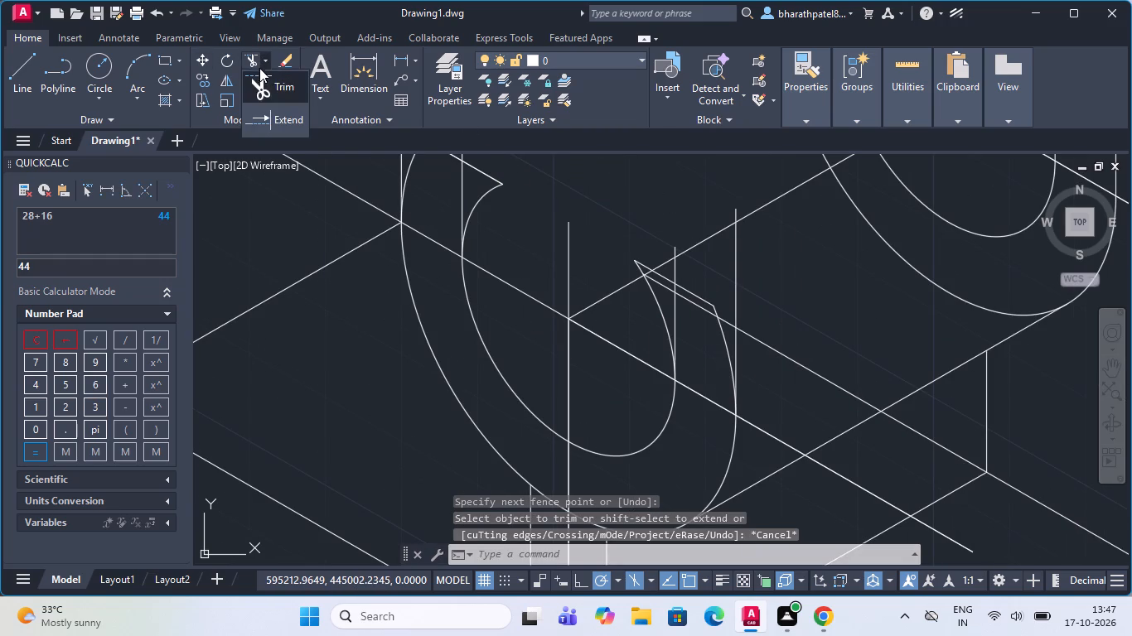
left_click(264, 115)
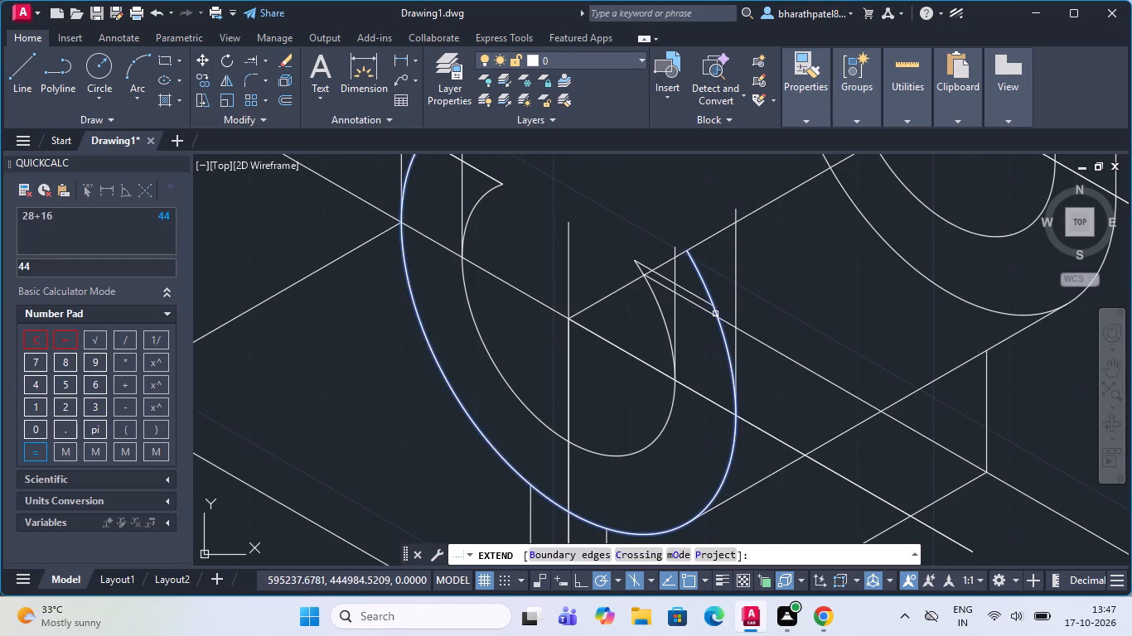
left_click(706, 301)
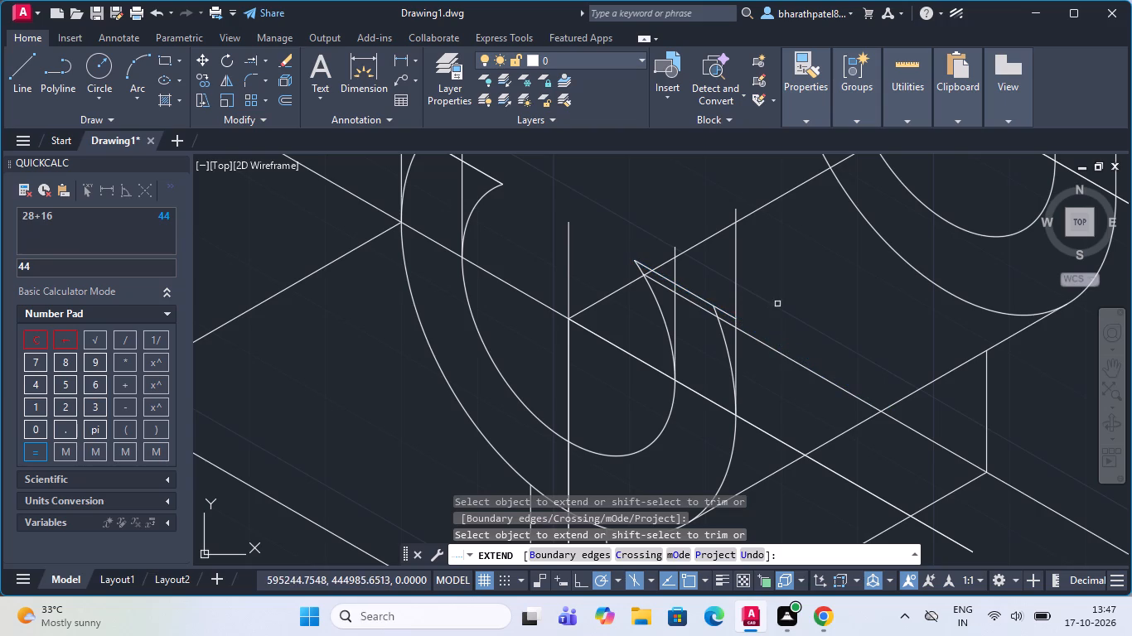
key("Escape")
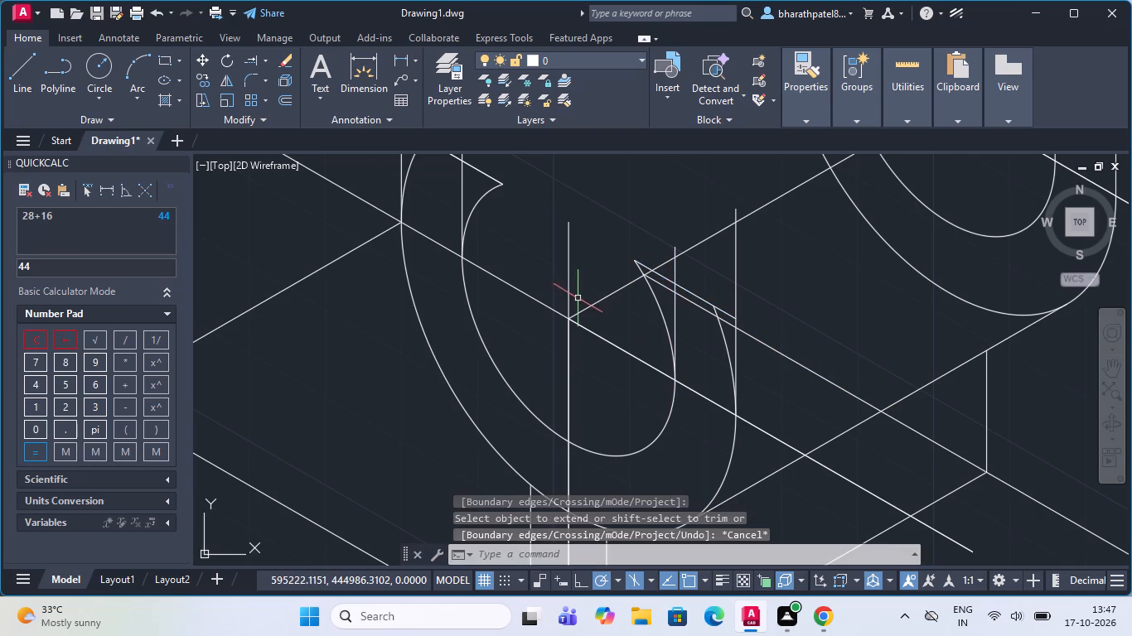
On the front ring's arm nearer the L-shaped end, trim the base's back edge passing through, the upper curve pieces and the overhanging top edge.
scroll(550, 296, "down", 2)
scroll(564, 265, "up", 3)
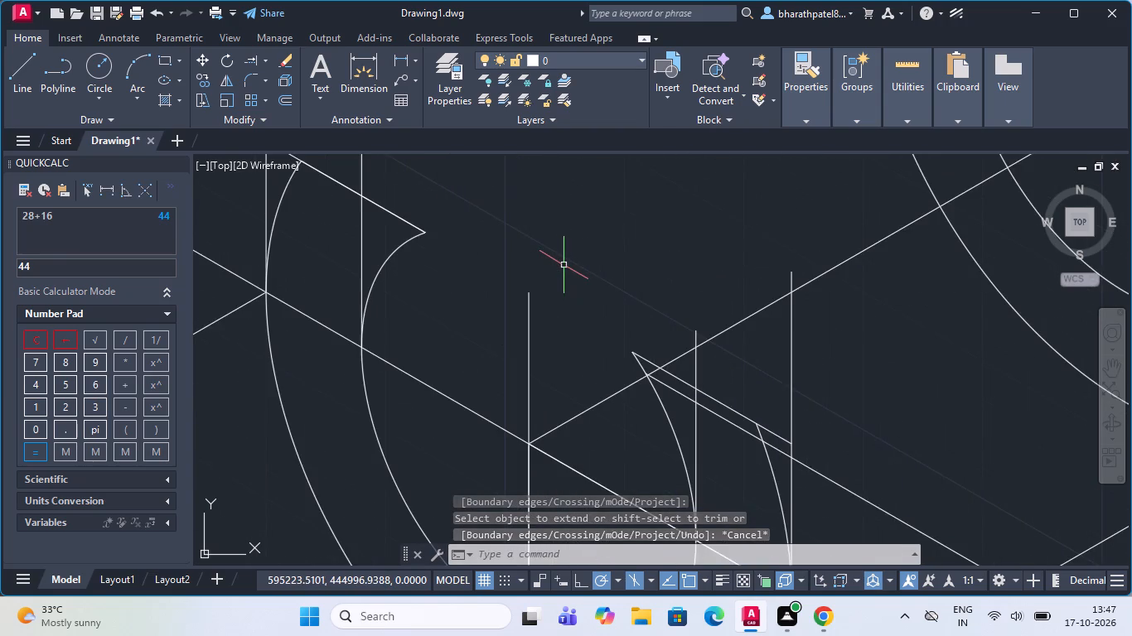
scroll(564, 265, "down", 3)
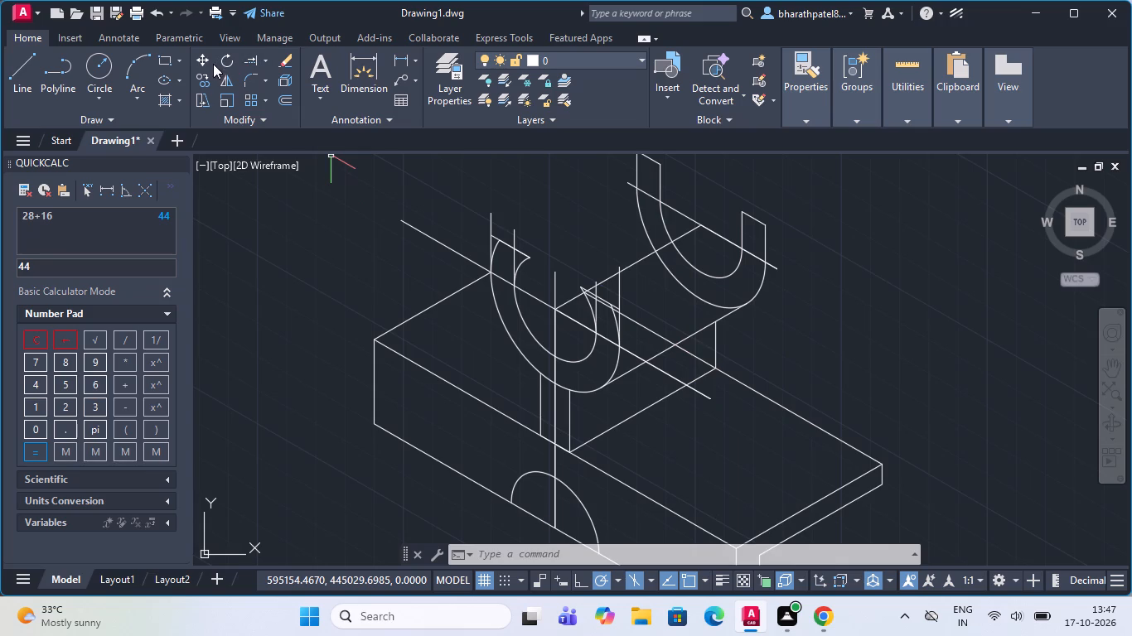
left_click(262, 56)
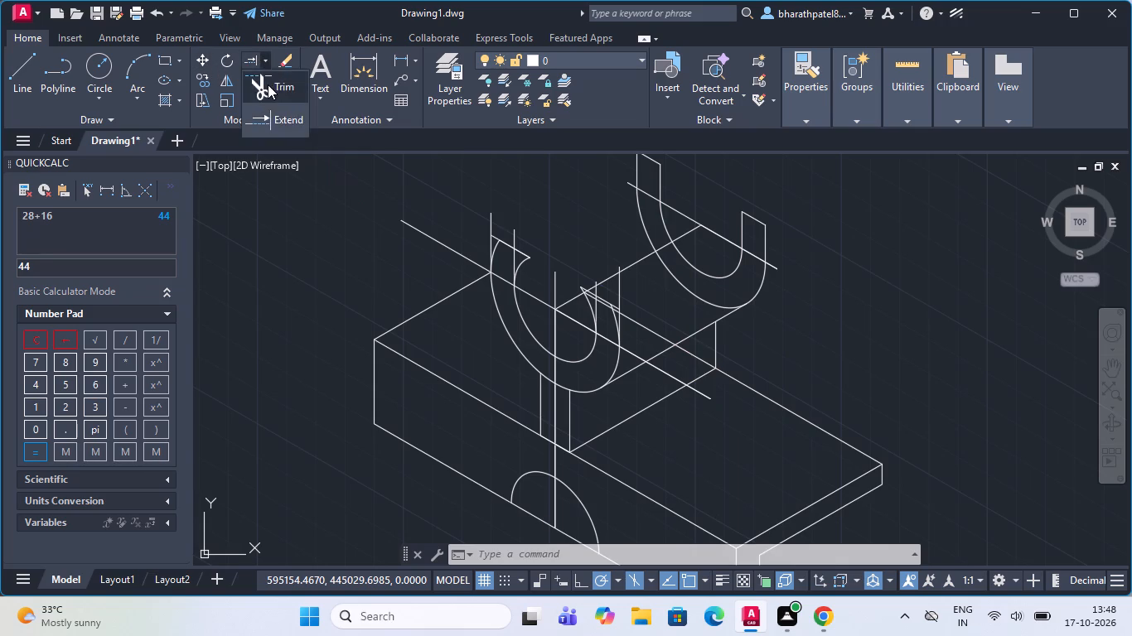
left_click(268, 84)
scroll(605, 305, "up", 4)
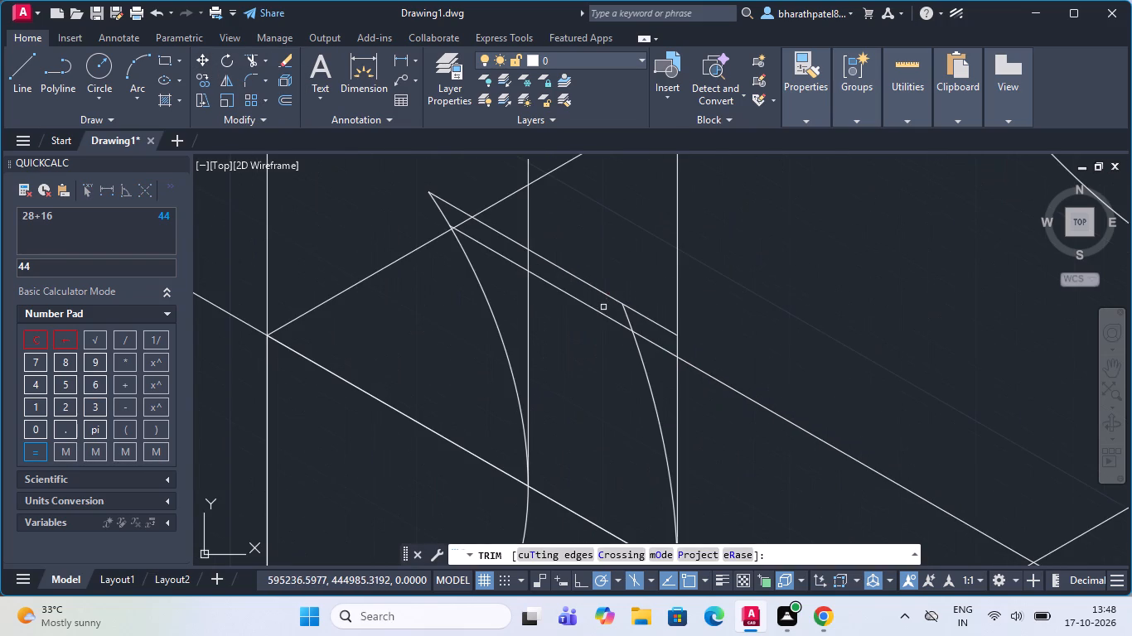
left_click(602, 312)
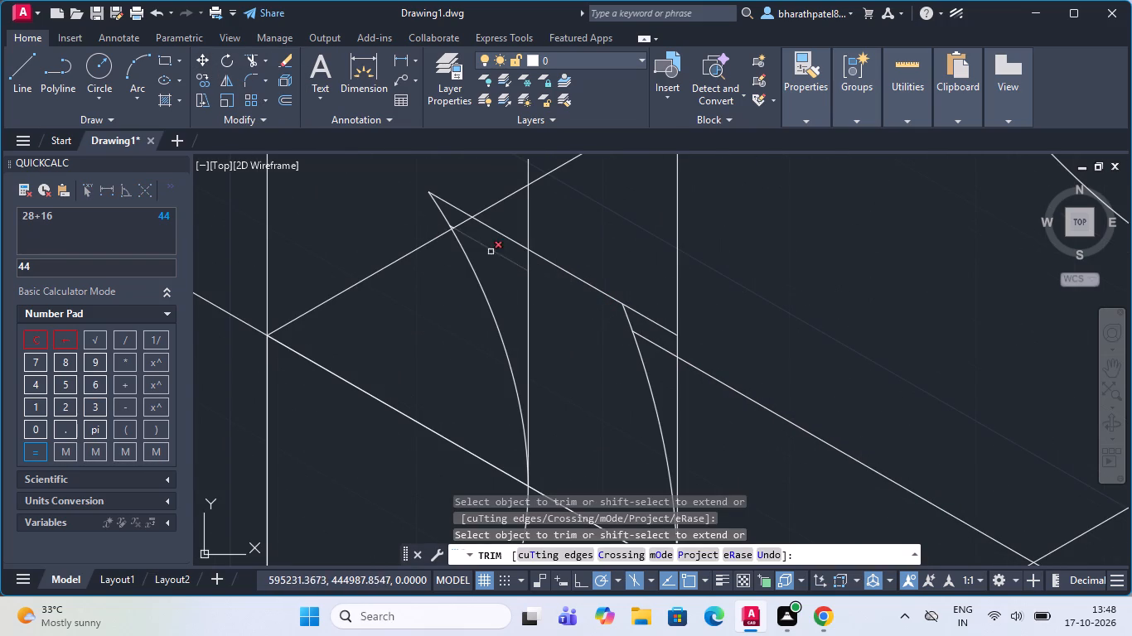
left_click(495, 255)
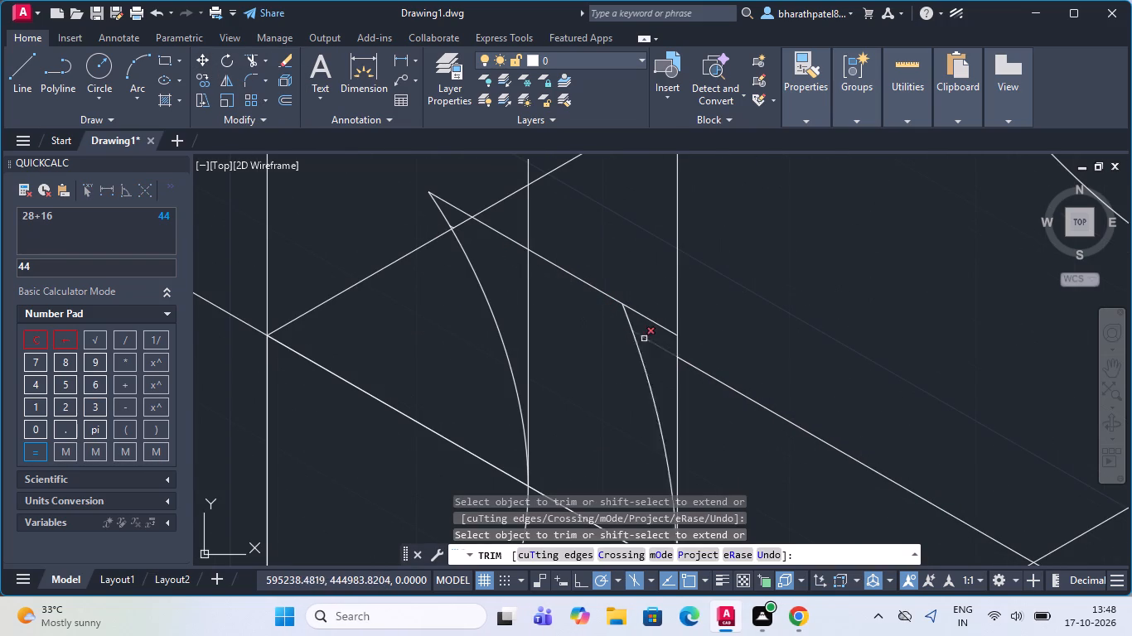
left_click(648, 340)
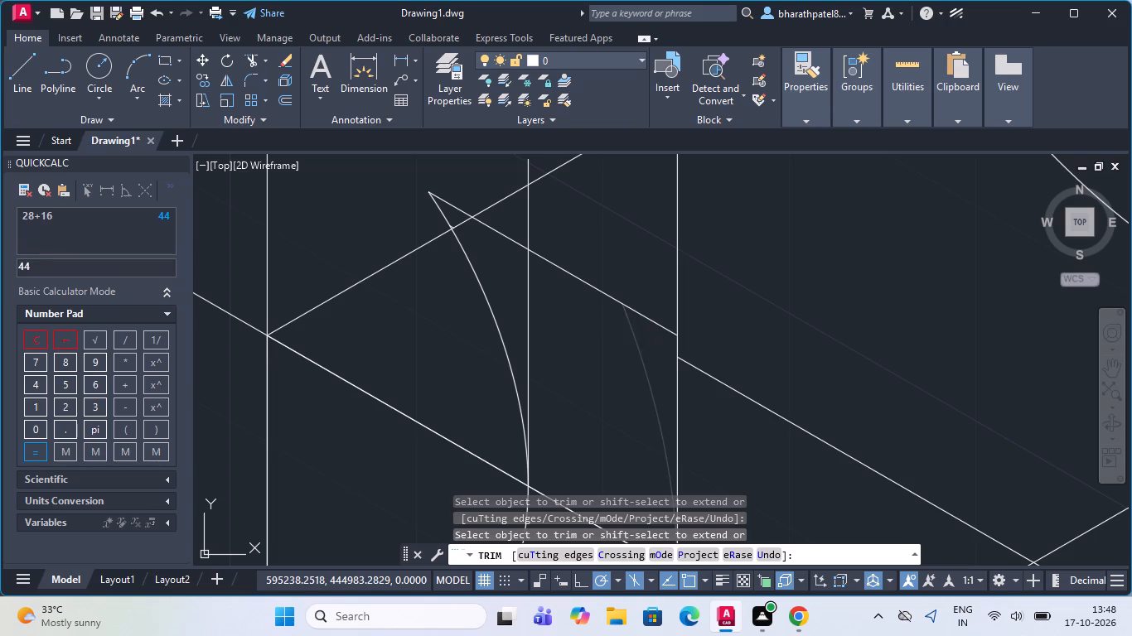
left_click(639, 350)
left_click(496, 328)
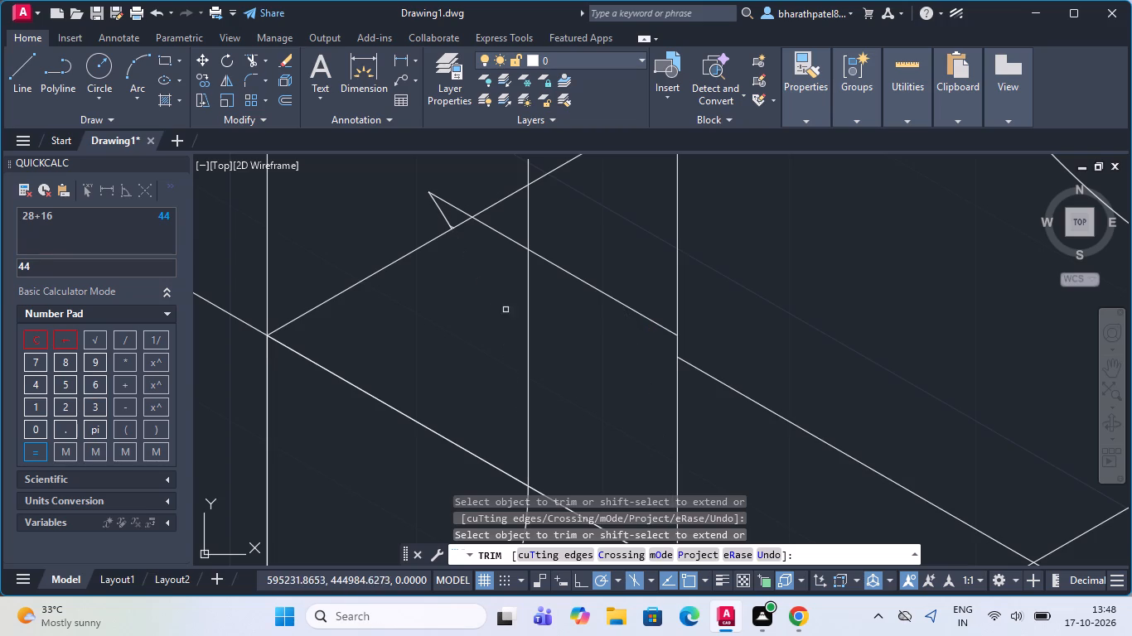
left_click(511, 239)
Trim the leftover curve spike, the verticals directly above that arm's top edge, and the base's back edge just beyond the arm.
scroll(513, 262, "down", 4)
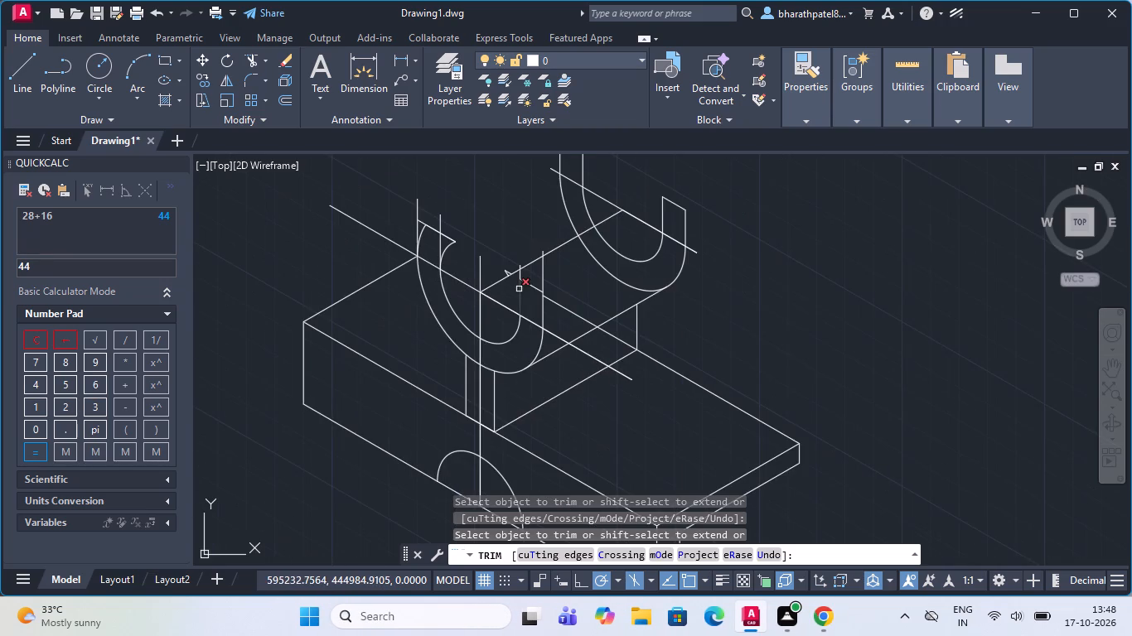
scroll(491, 262, "up", 4)
left_click(572, 300)
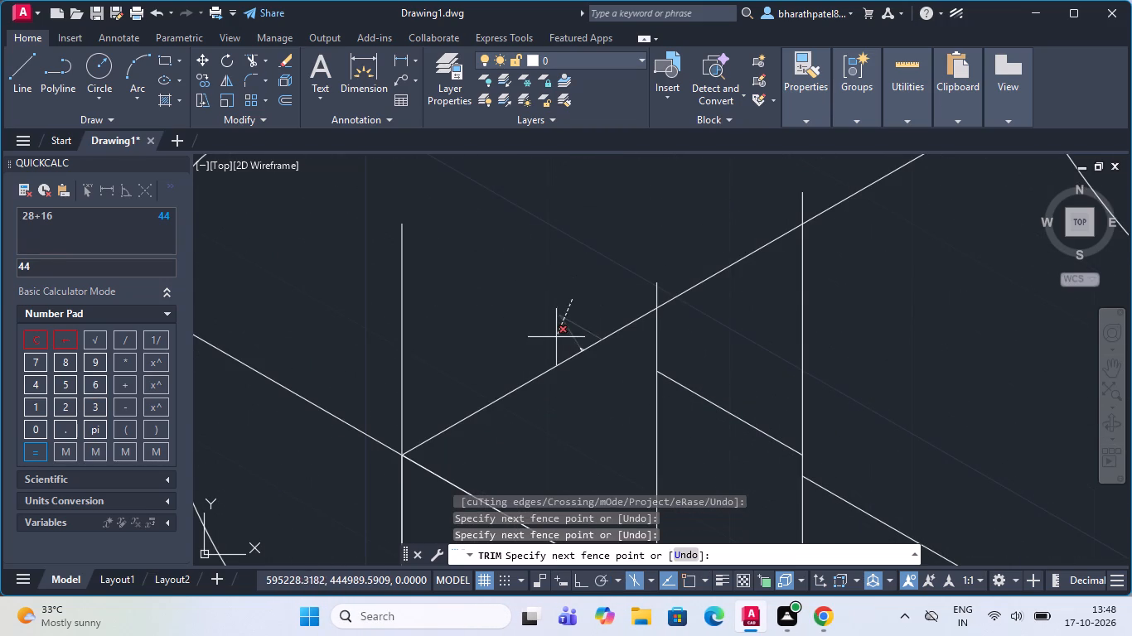
left_click(556, 337)
left_click_drag(619, 340, 914, 385)
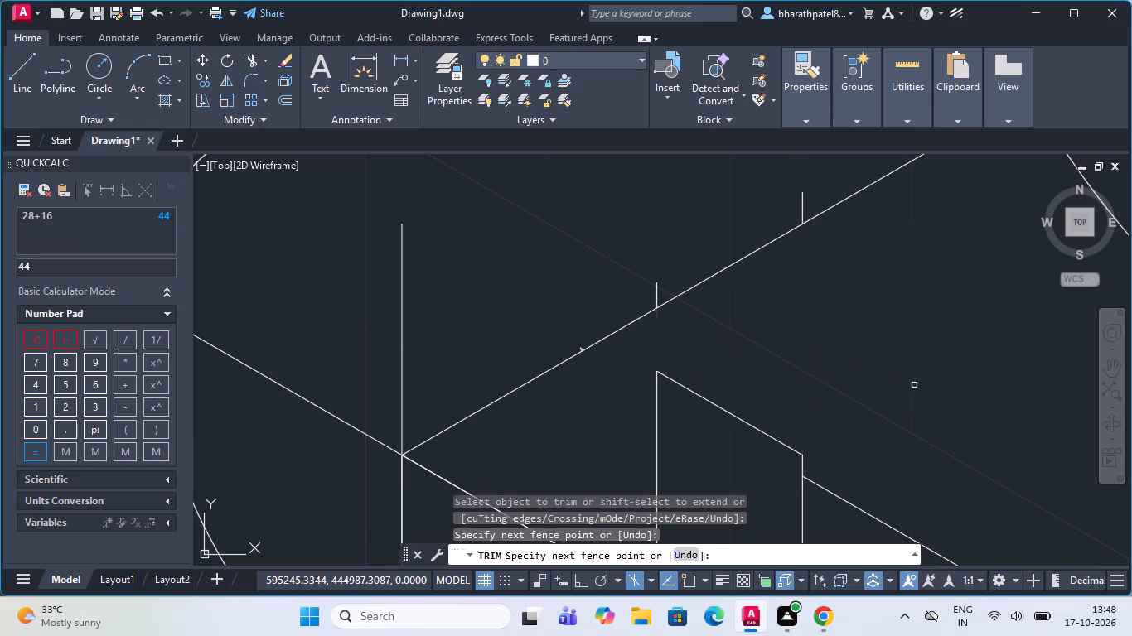
scroll(560, 340, "up", 4)
left_click_drag(647, 354, 620, 380)
scroll(620, 360, "down", 3)
scroll(759, 297, "down", 2)
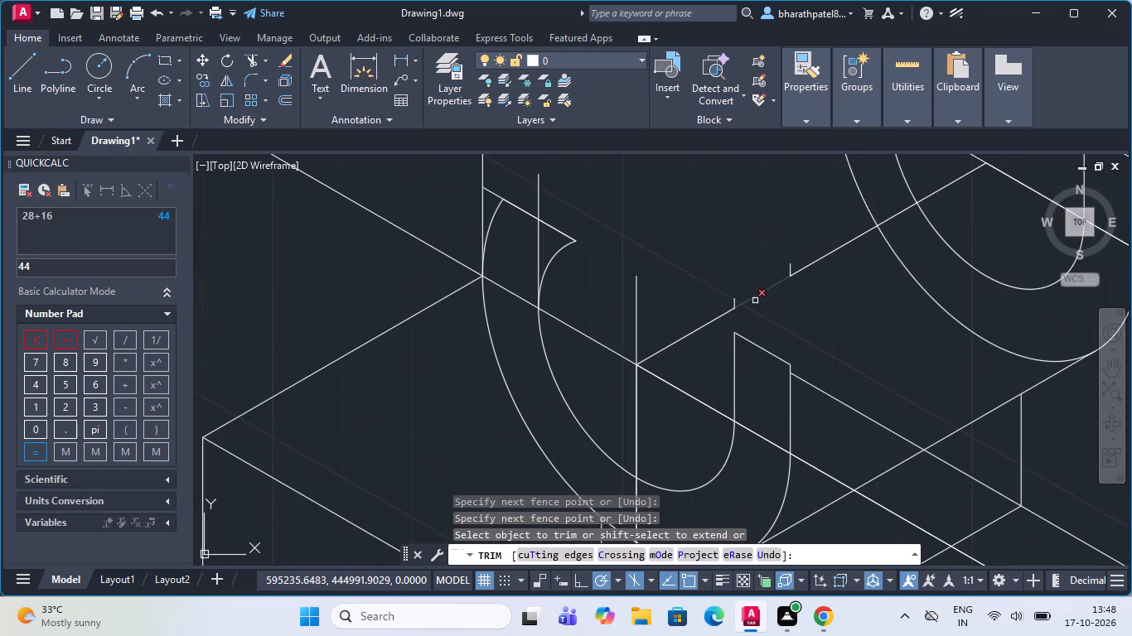
left_click(815, 385)
On the front ring's side away from the L-shaped end, trim the upper curve pieces, the overhanging top edge and the verticals above it.
scroll(815, 383, "down", 3)
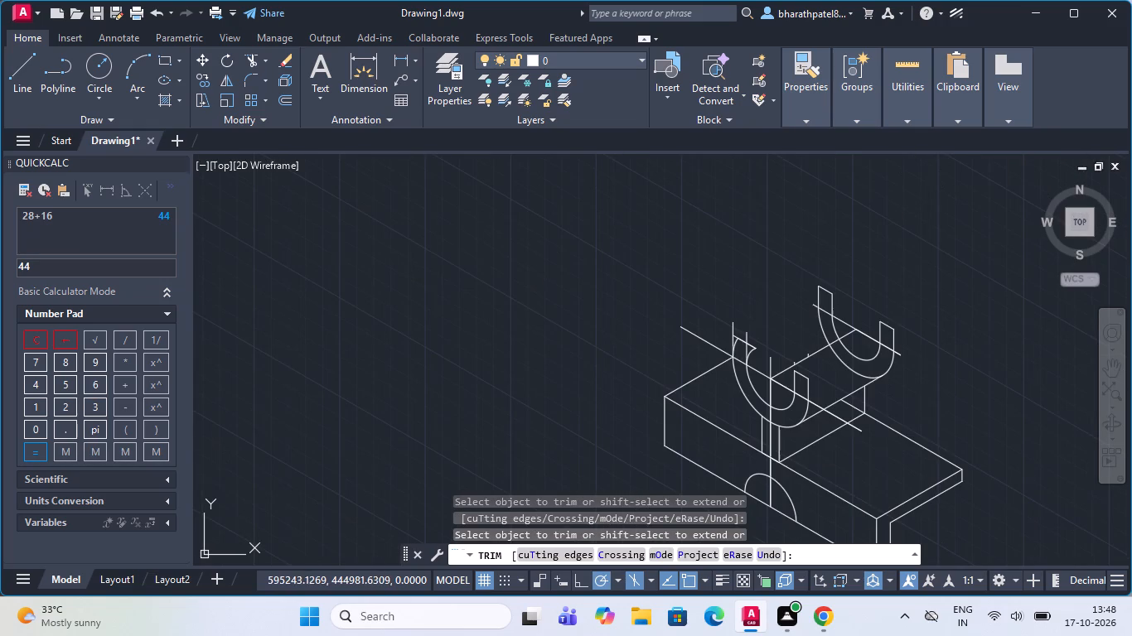
scroll(705, 332, "up", 3)
scroll(783, 328, "down", 2)
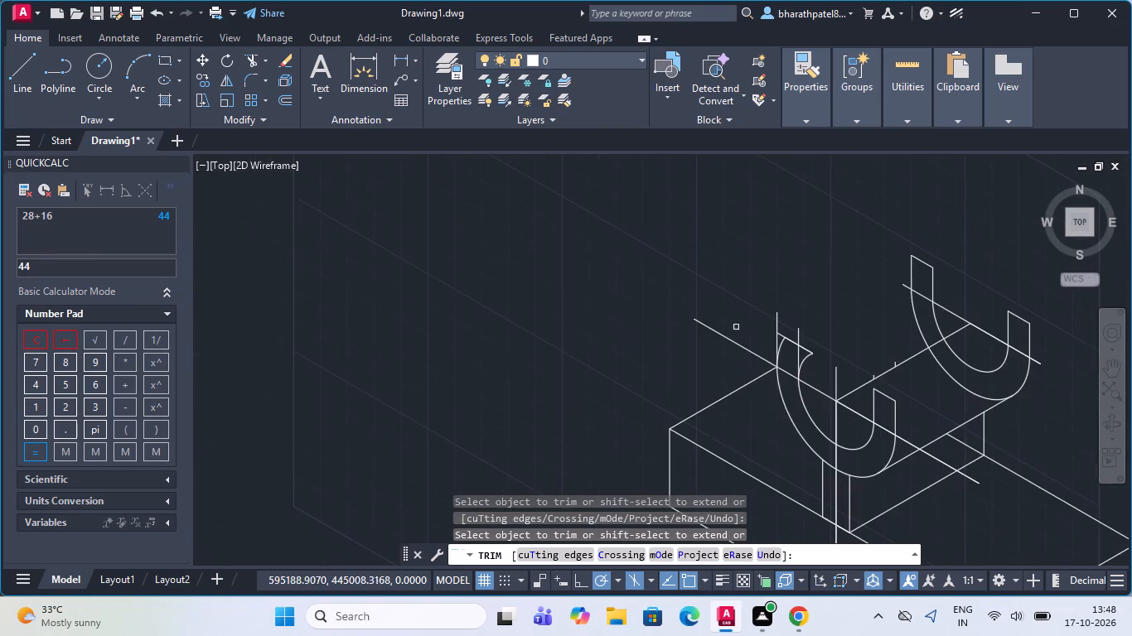
scroll(818, 347, "up", 3)
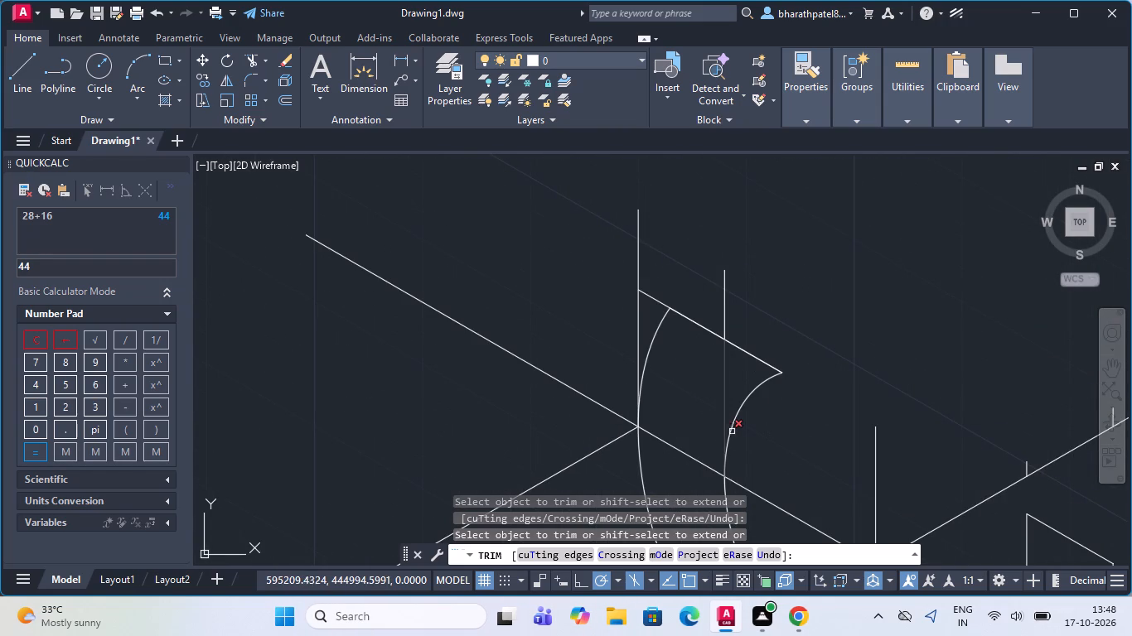
left_click_drag(739, 422, 759, 323)
left_click_drag(751, 320, 652, 283)
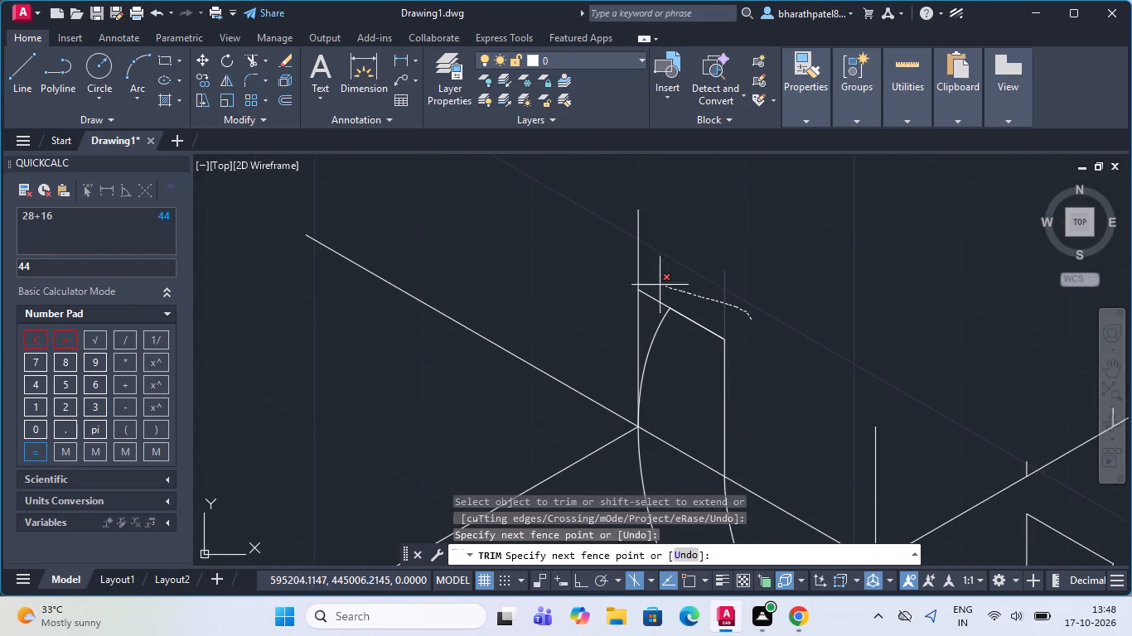
left_click_drag(652, 283, 603, 273)
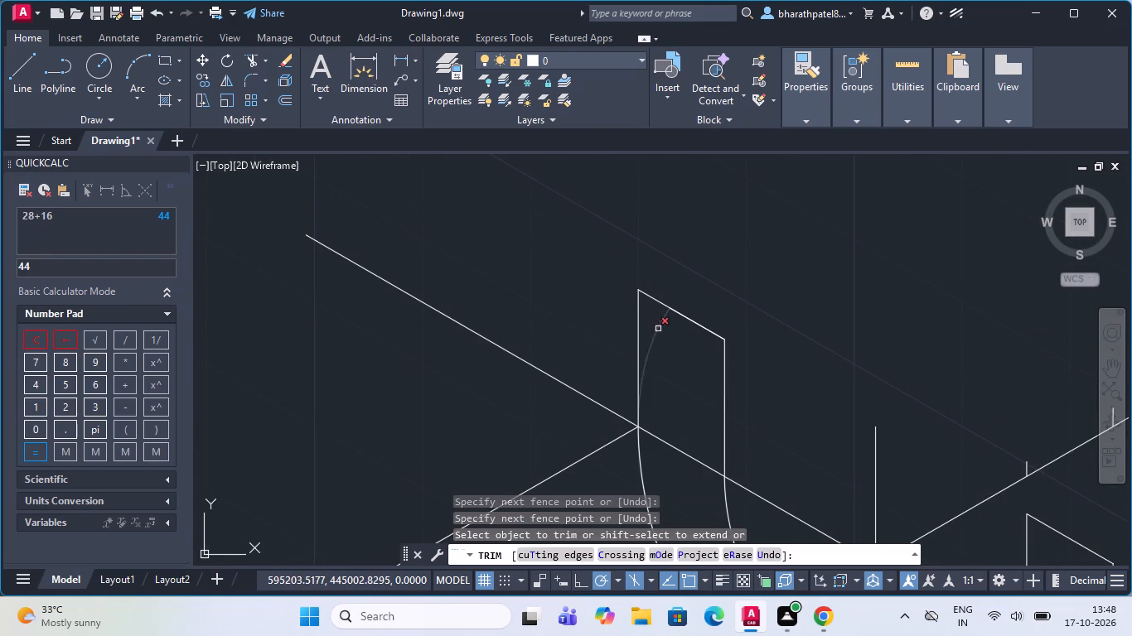
left_click(658, 329)
Trim away the two short vertical stubs left above the line joining the front and rear ring centres.
scroll(658, 327, "down", 6)
scroll(672, 310, "up", 3)
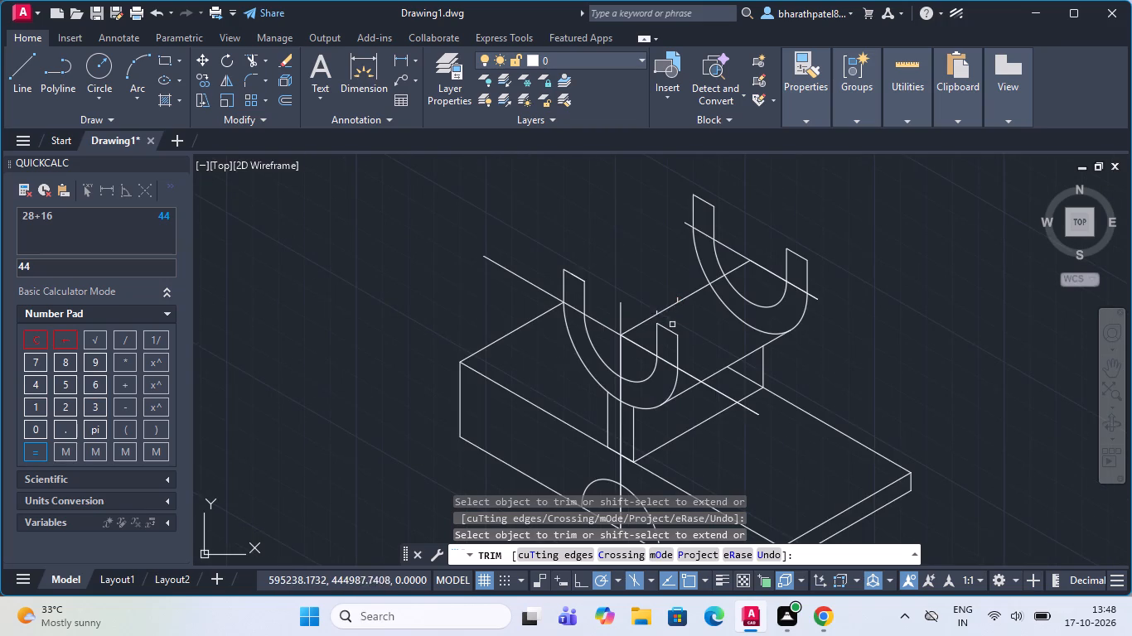
scroll(668, 335, "down", 1)
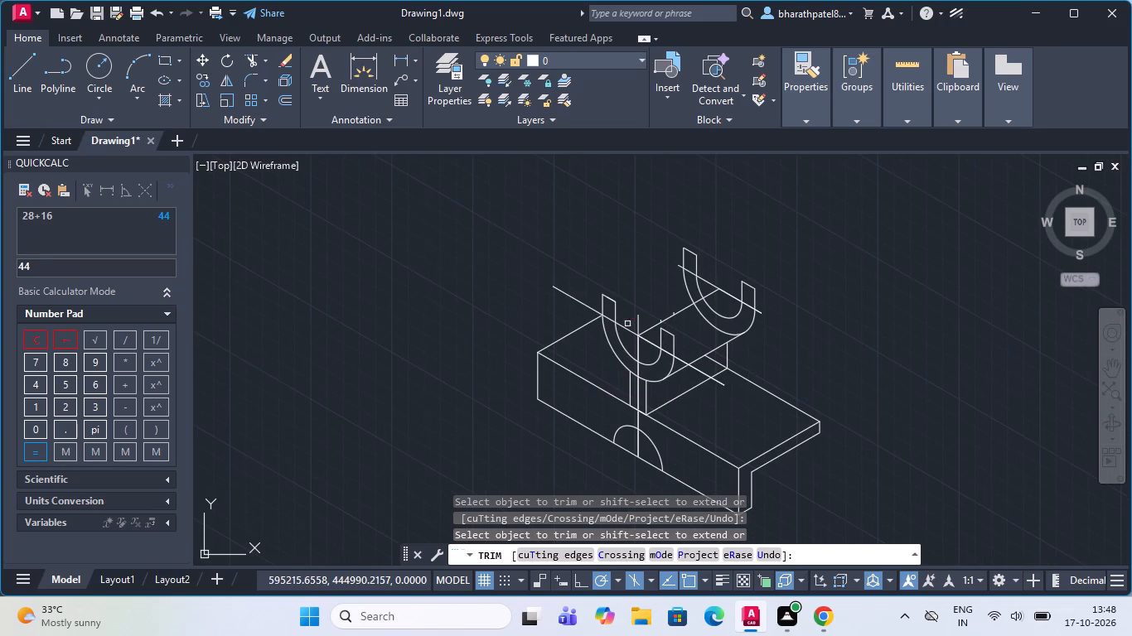
scroll(627, 324, "down", 2)
scroll(632, 328, "up", 3)
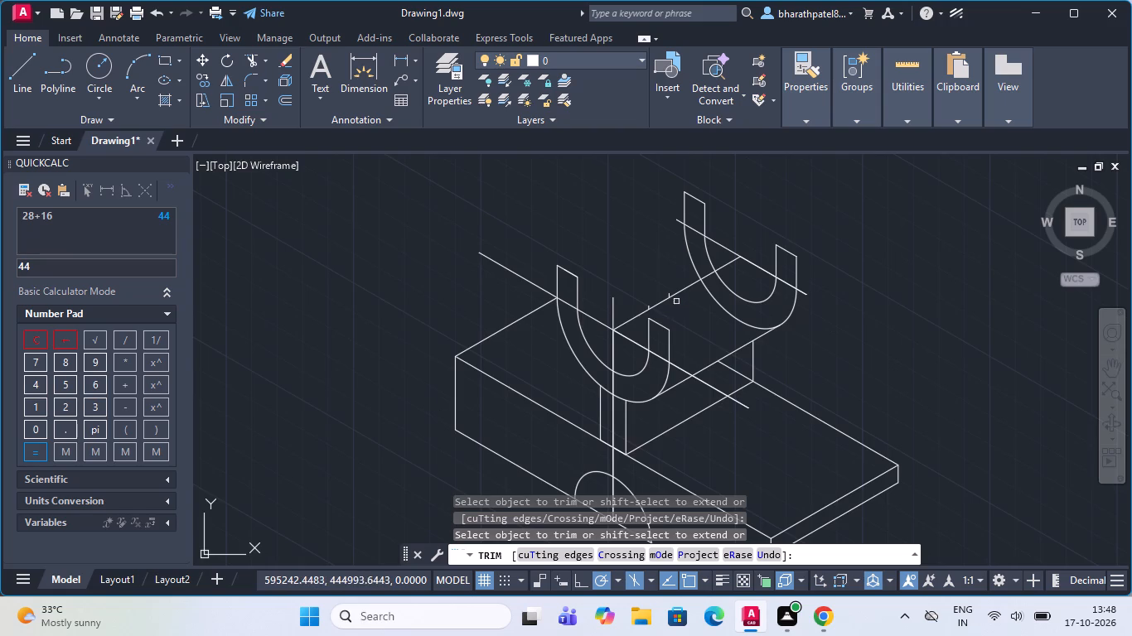
scroll(676, 301, "up", 4)
scroll(570, 301, "up", 4)
scroll(544, 332, "down", 2)
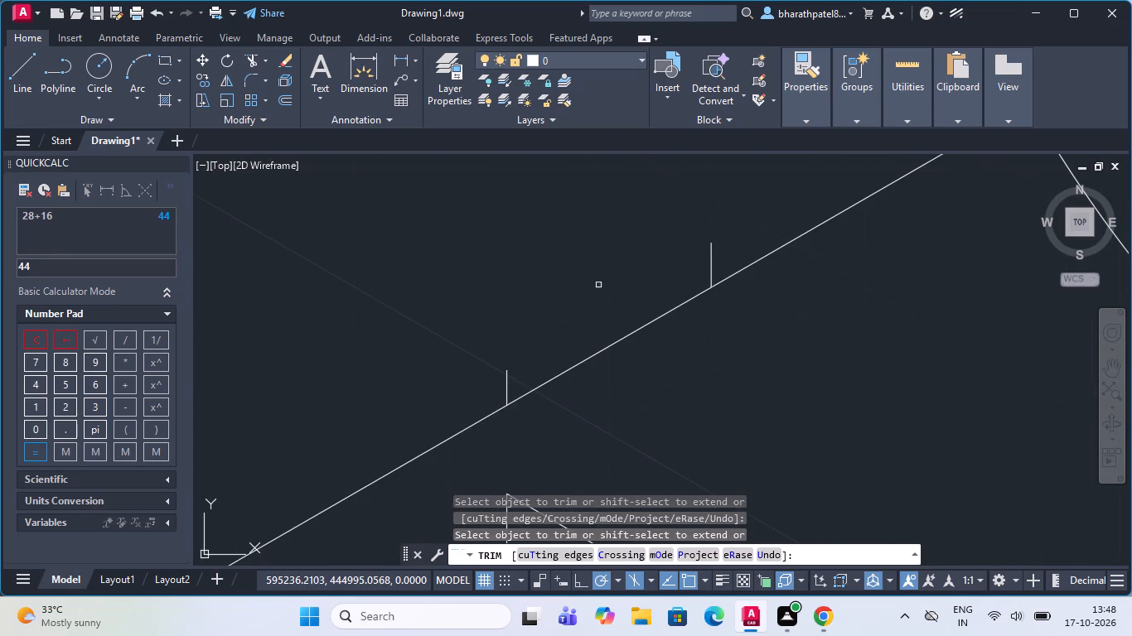
left_click_drag(723, 247, 691, 291)
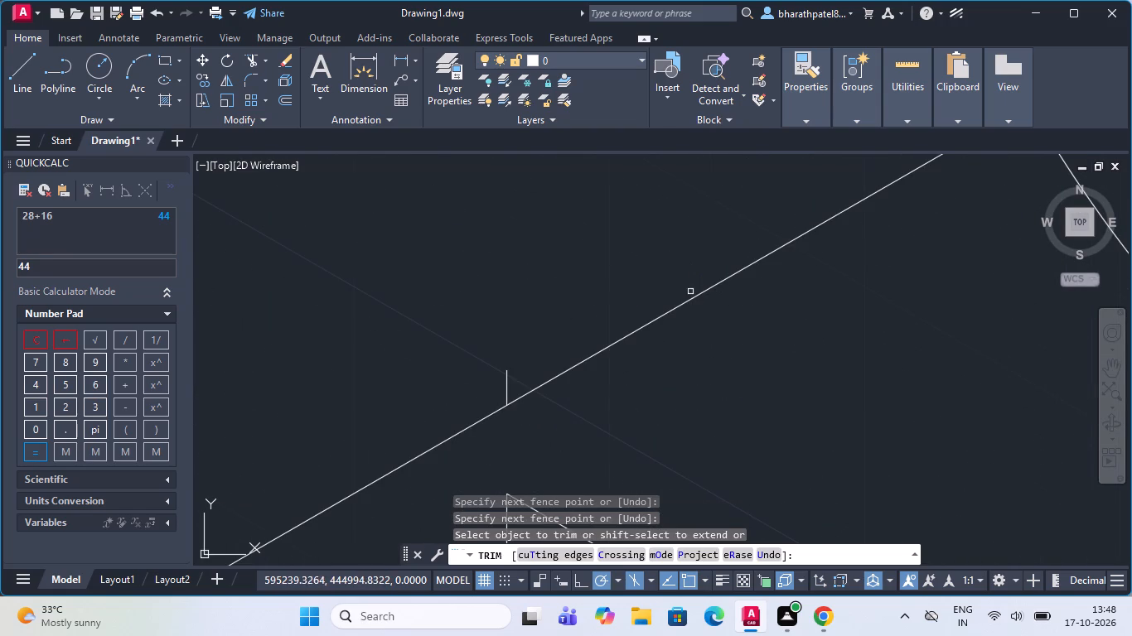
scroll(463, 417, "up", 4)
left_click_drag(799, 270, 656, 316)
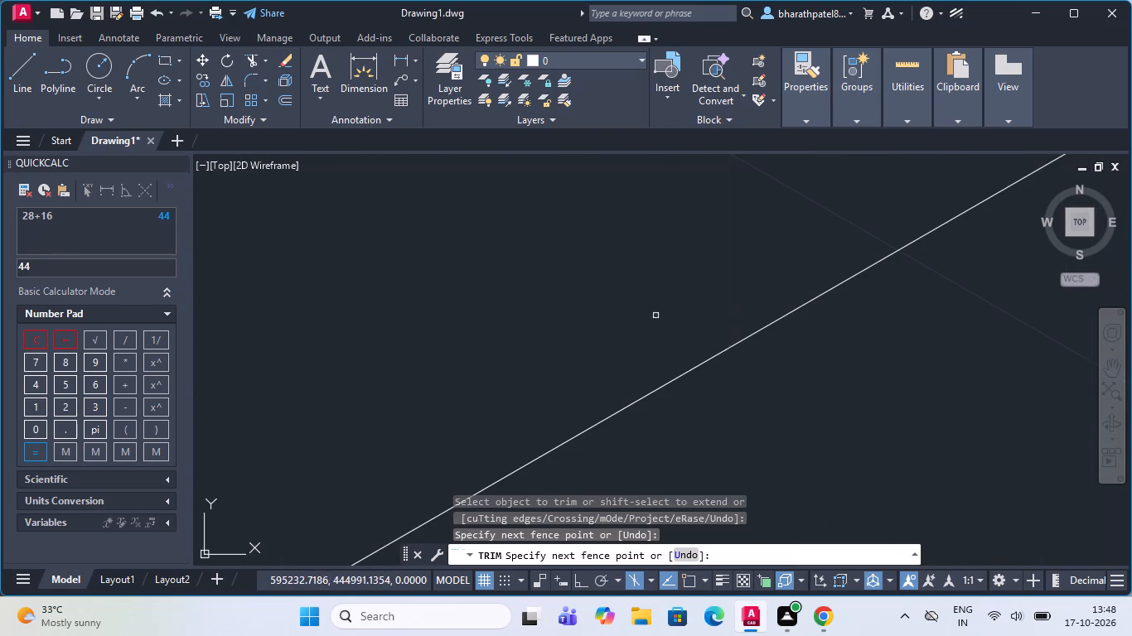
scroll(656, 312, "down", 12)
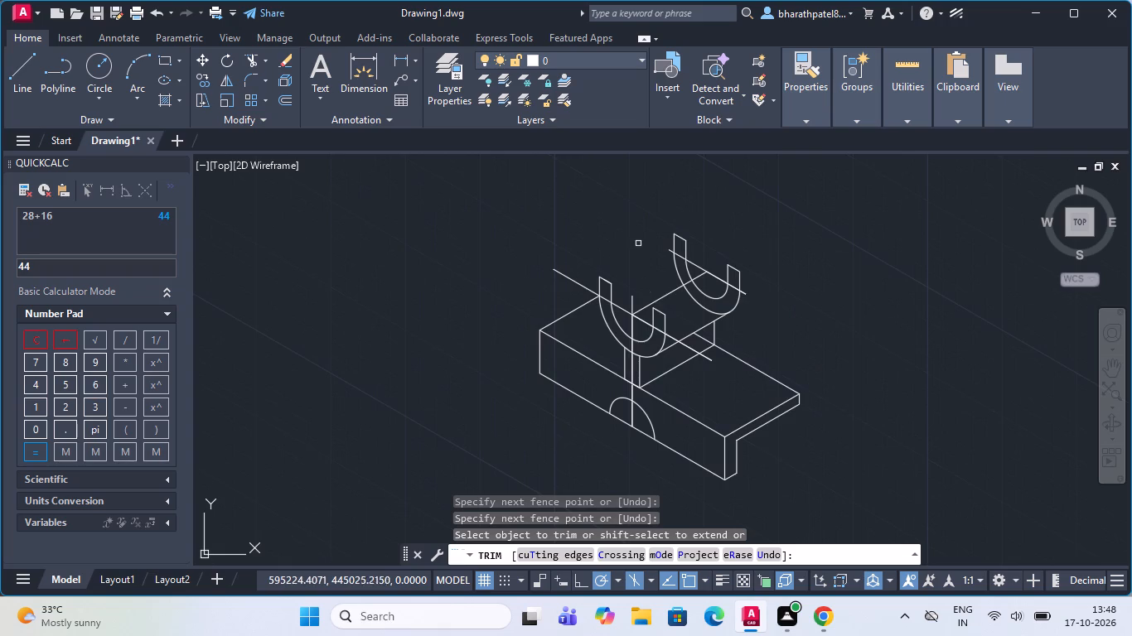
Draw a line joining the inner top corners of the front and rear rings on the side away from the L-shaped end.
scroll(638, 234, "up", 2)
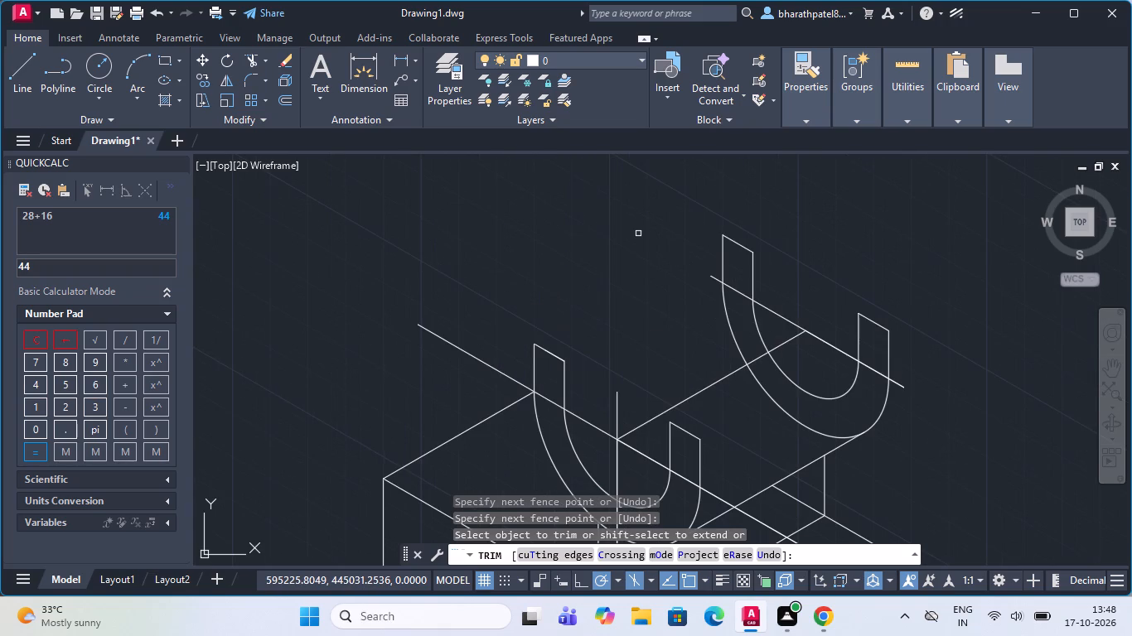
scroll(638, 234, "down", 1)
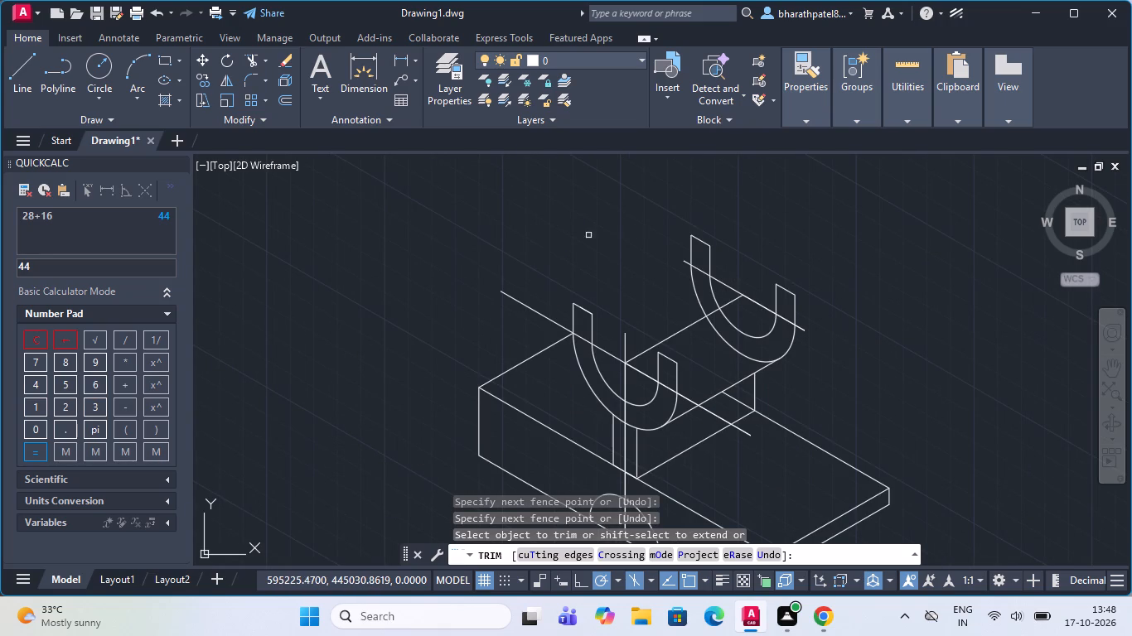
left_click(20, 69)
scroll(575, 320, "down", 2)
scroll(624, 290, "up", 3)
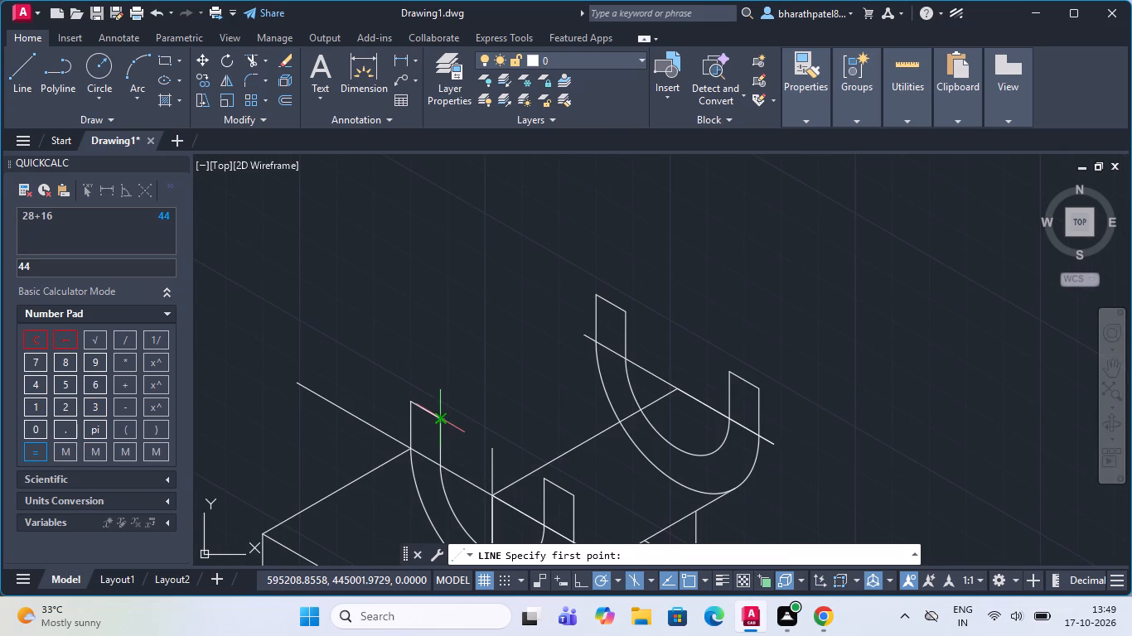
left_click_drag(442, 417, 470, 393)
left_click(623, 314)
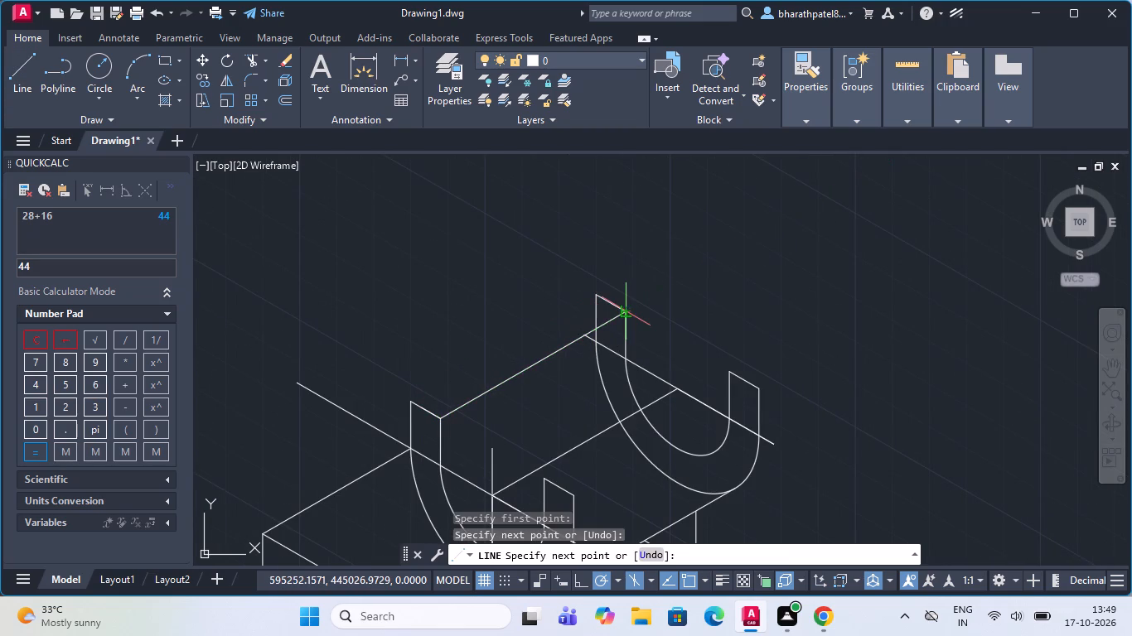
key("Escape")
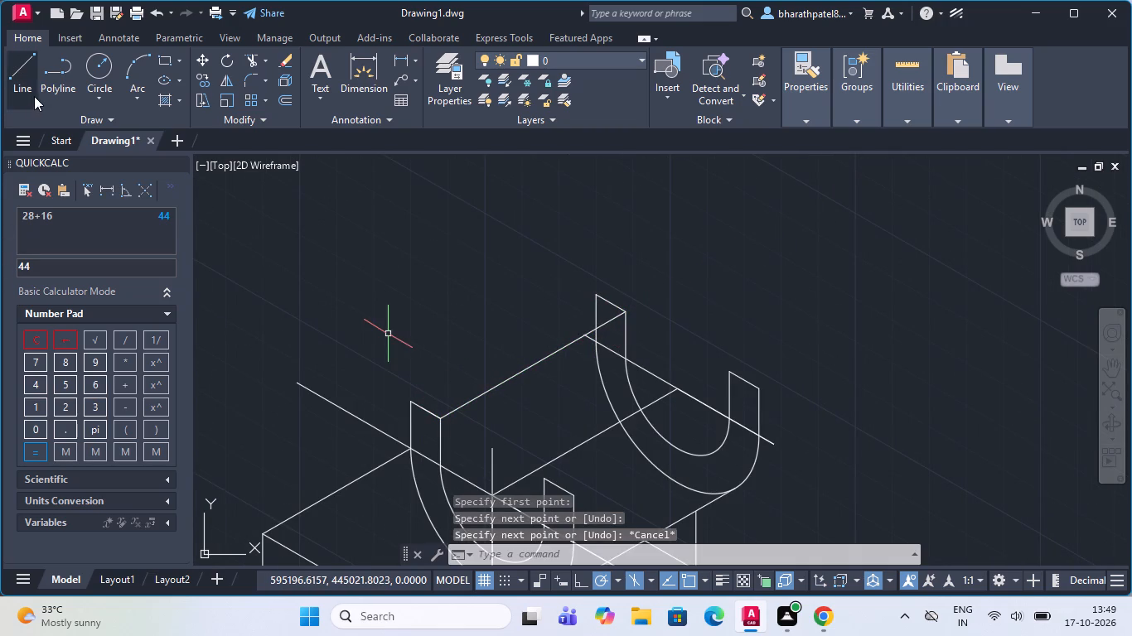
Draw a line joining the outer top corners of the front and rear rings on the side away from the L-shaped end.
left_click_drag(17, 84, 22, 105)
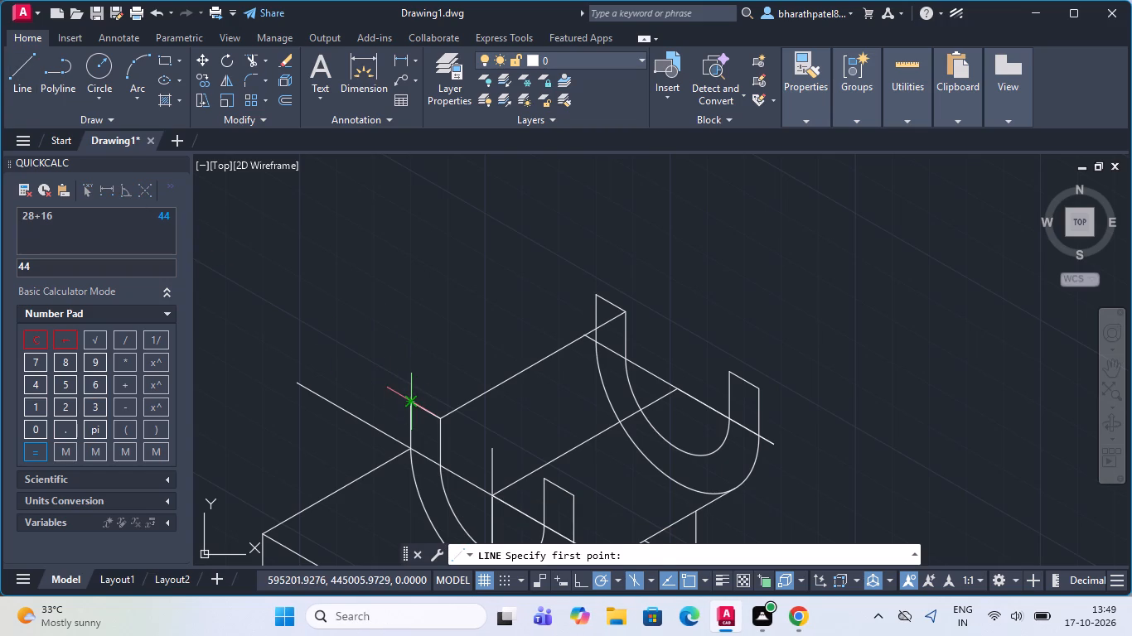
left_click(409, 399)
scroll(533, 320, "up", 3)
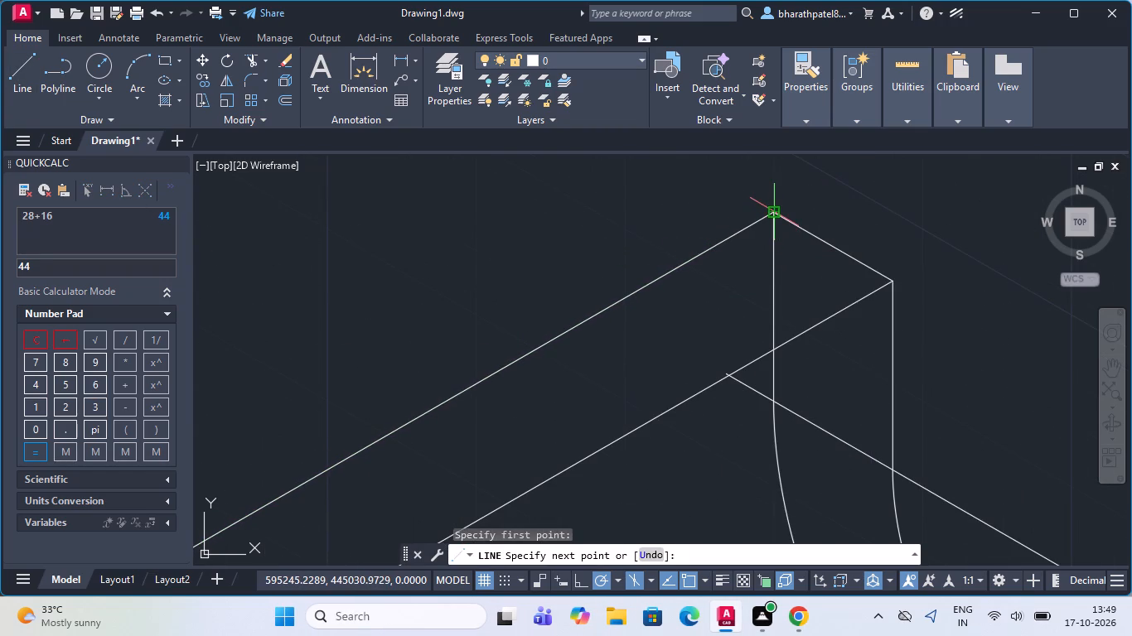
scroll(776, 215, "up", 3)
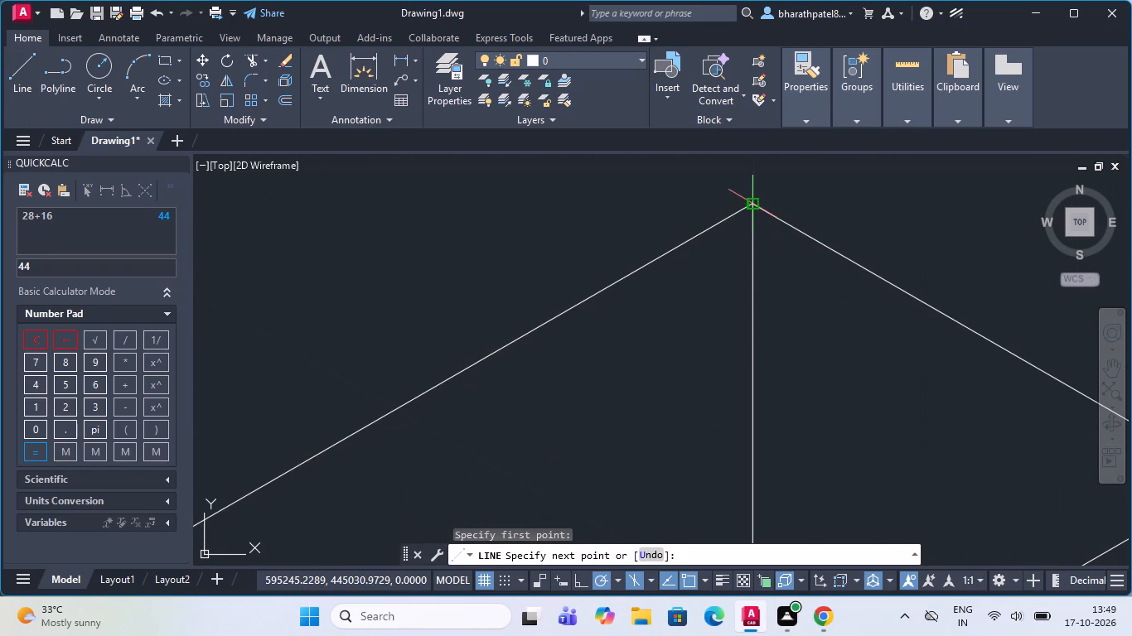
left_click(757, 200)
scroll(758, 200, "down", 9)
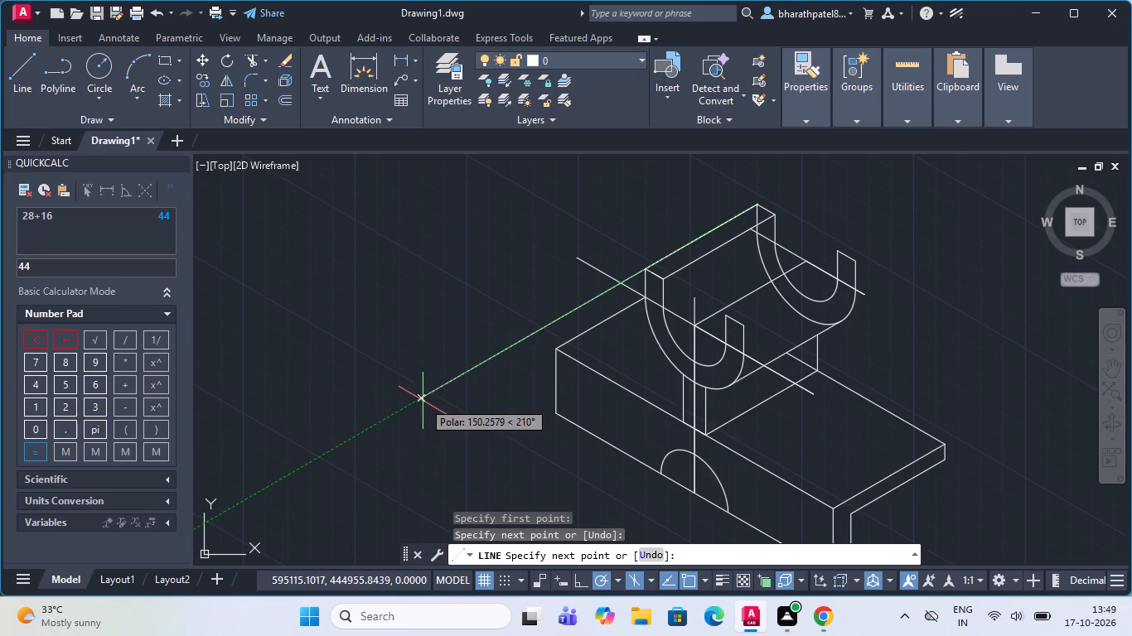
key("Escape")
Draw a line joining the outer top corners of the front and rear rings on the side toward the L-shaped end.
left_click(18, 66)
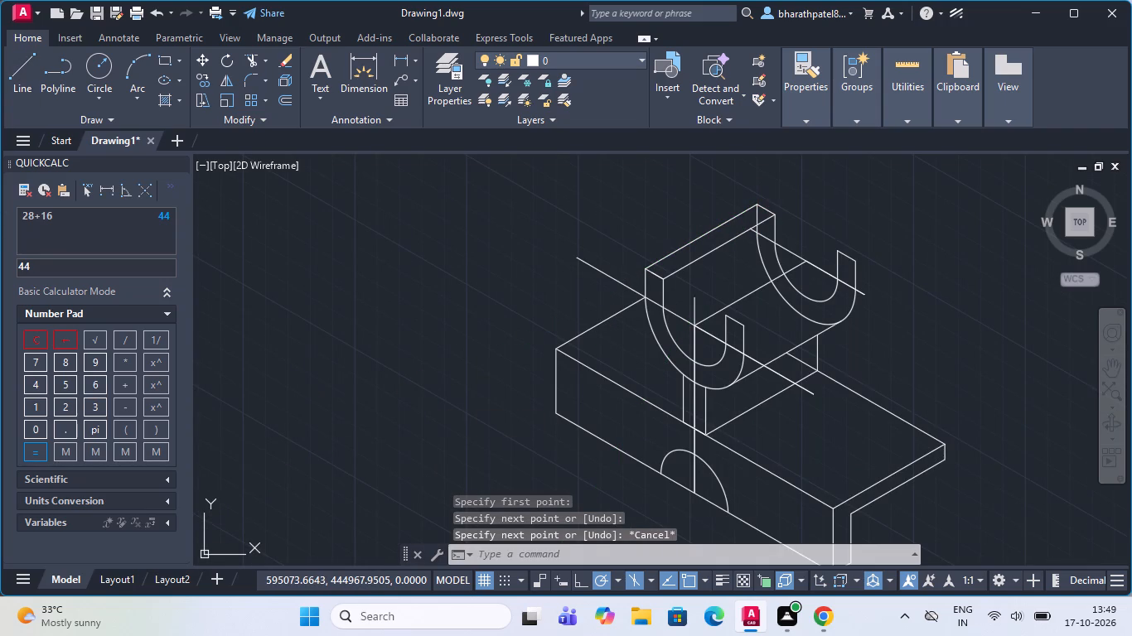
scroll(546, 319, "down", 2)
scroll(748, 297, "up", 2)
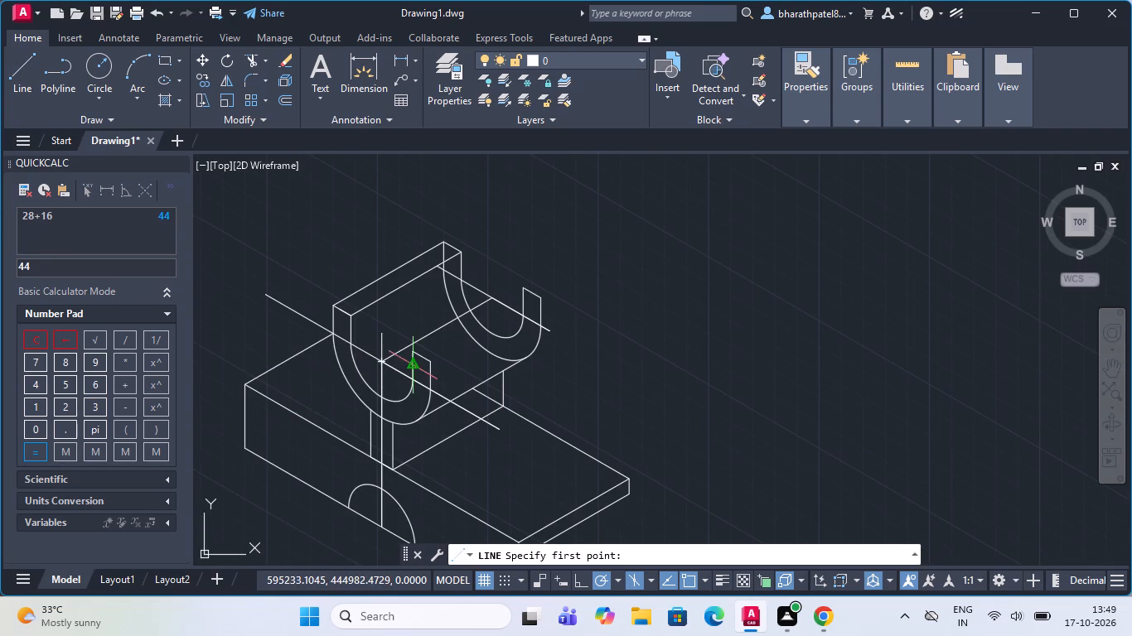
scroll(411, 358, "up", 3)
left_click(480, 371)
scroll(480, 374, "down", 5)
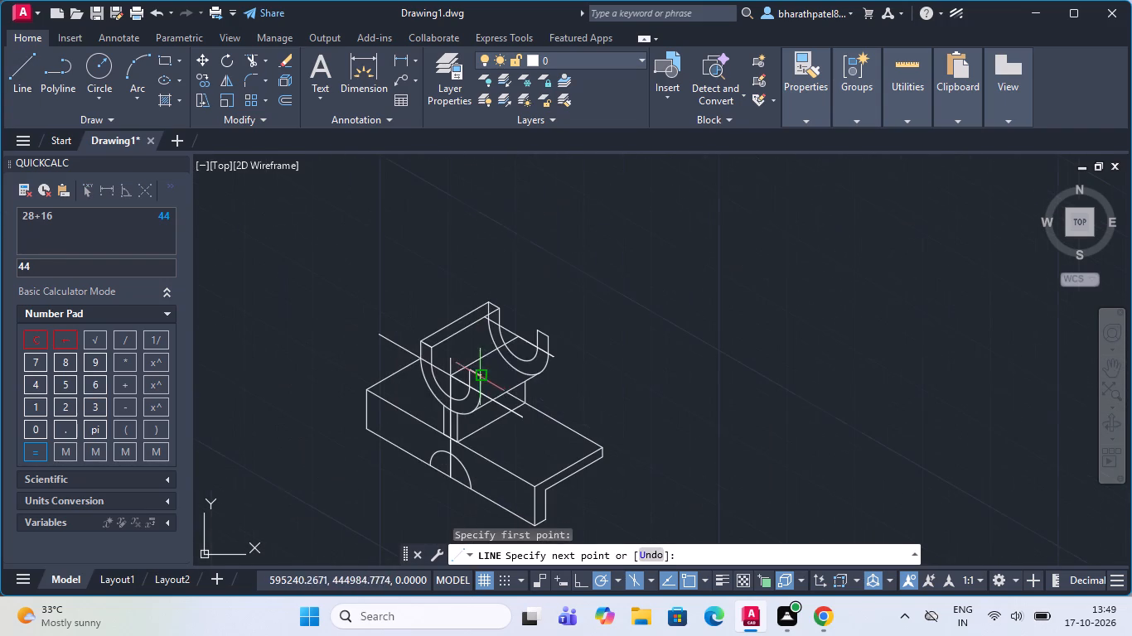
scroll(554, 325, "up", 4)
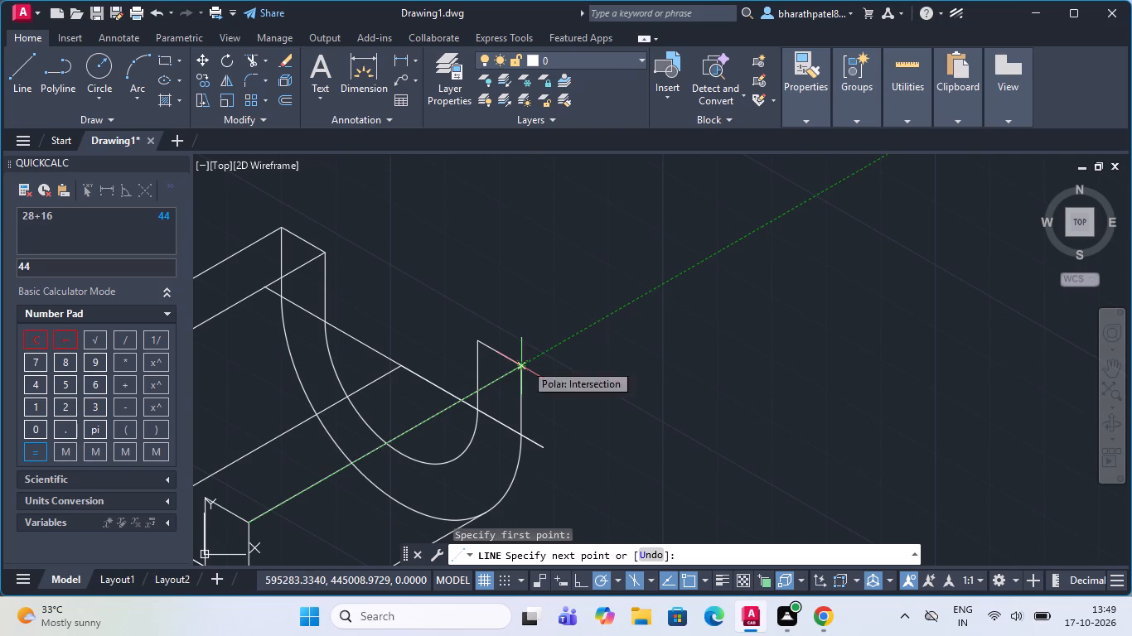
left_click(520, 365)
key("Escape")
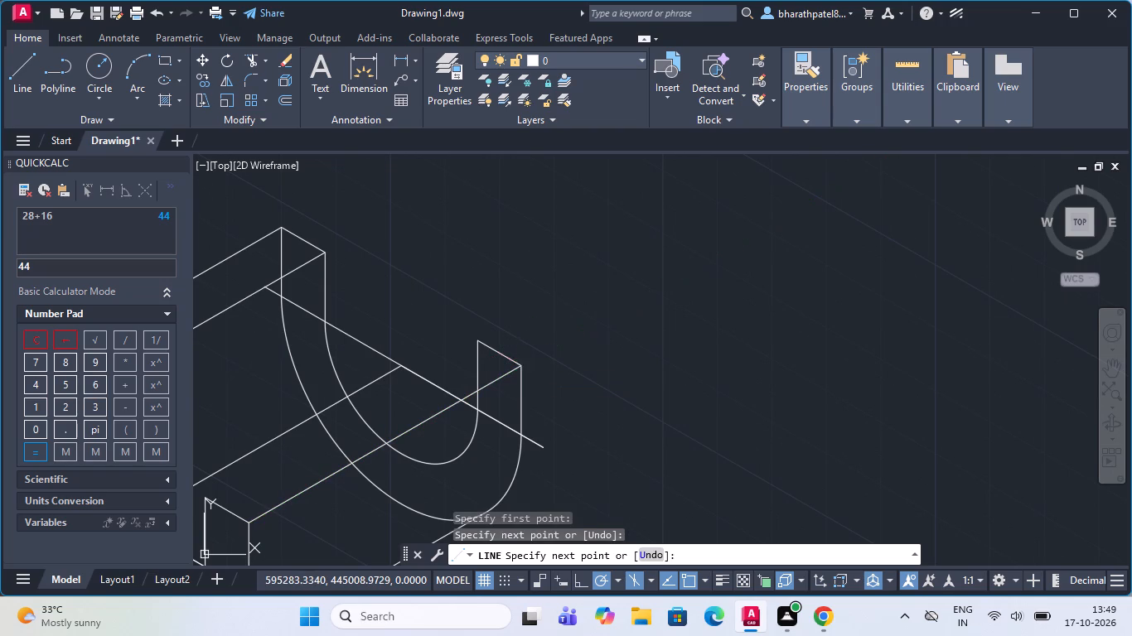
Draw a line joining the inner top corners of the front and rear rings on the side toward the L-shaped end.
left_click_drag(17, 74, 17, 81)
scroll(402, 378, "down", 2)
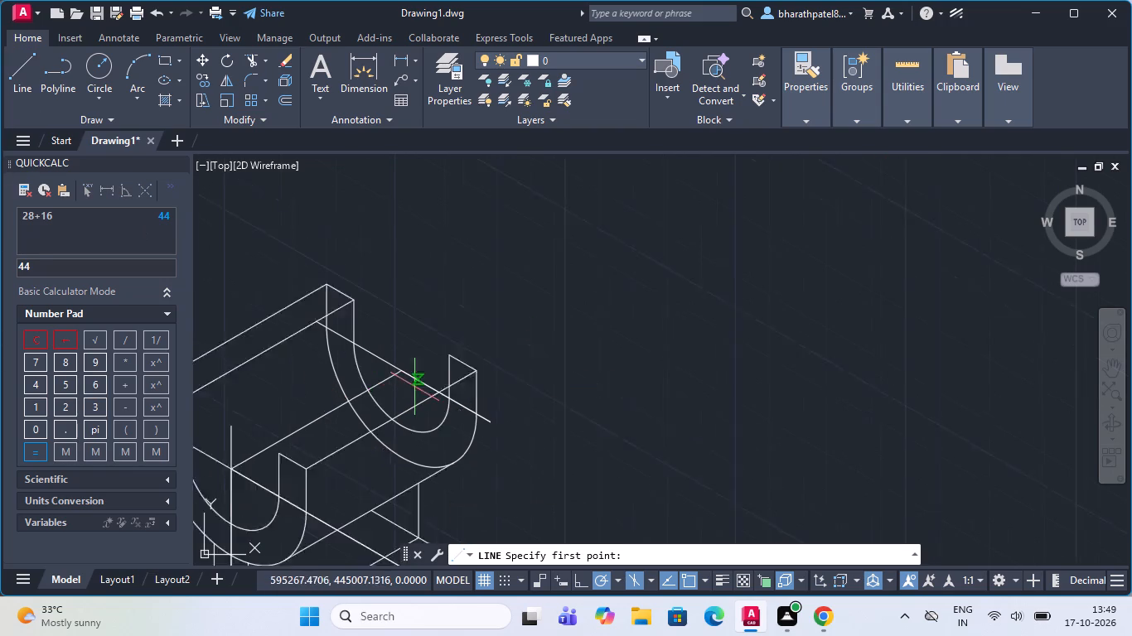
scroll(336, 412, "up", 3)
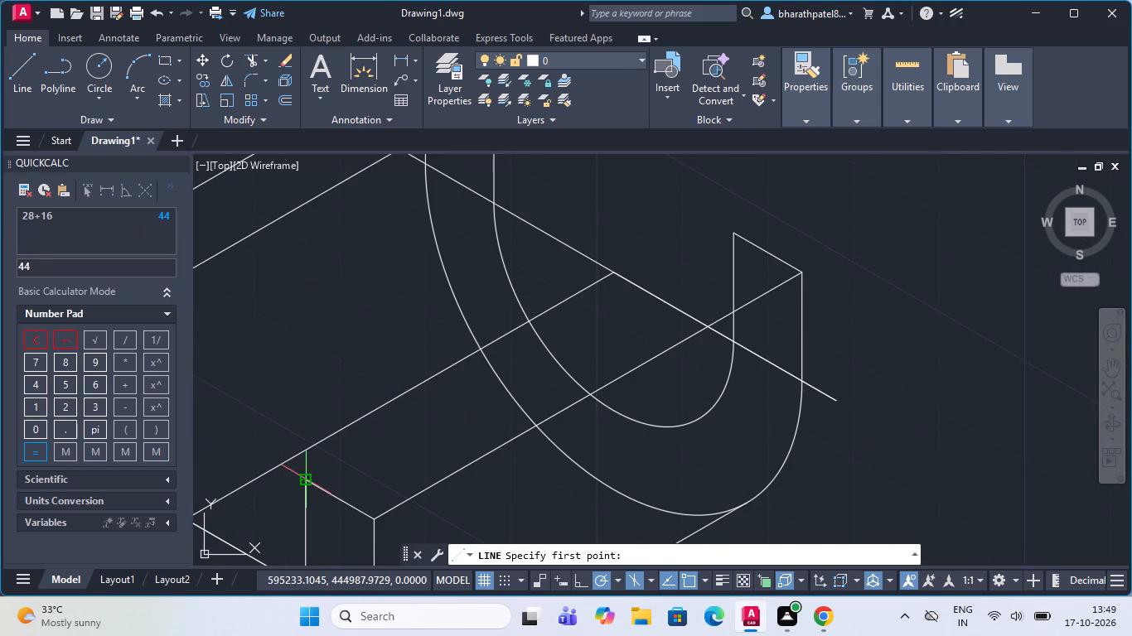
left_click(307, 483)
scroll(307, 483, "down", 3)
scroll(375, 440, "up", 5)
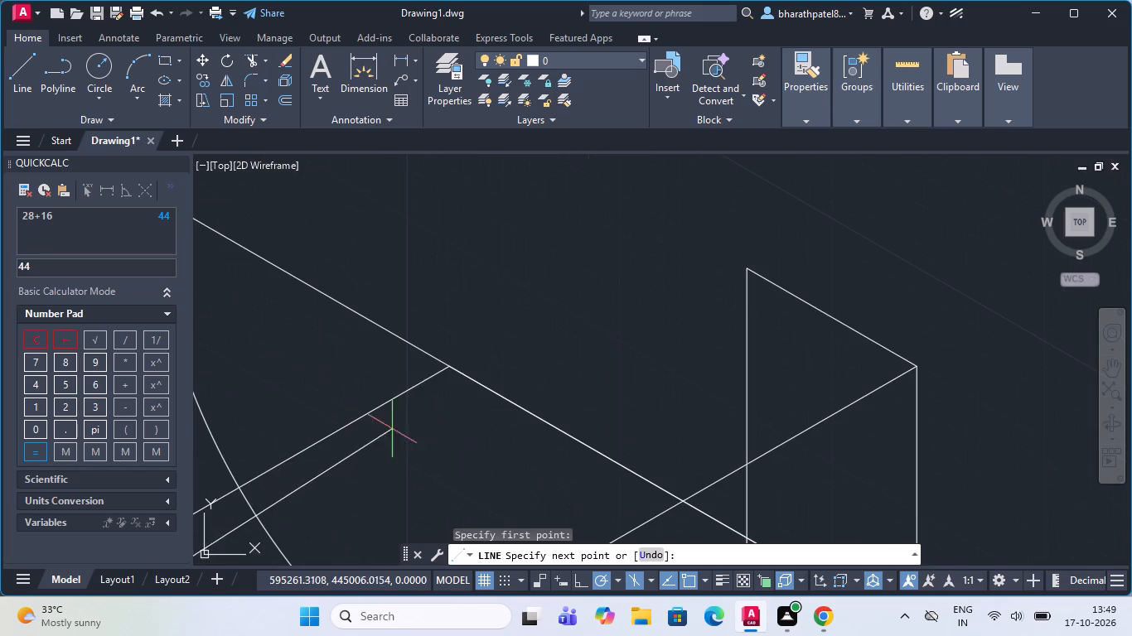
left_click(749, 268)
key("Escape")
Erase the isometric construction lines crossing the front and rear ring centres, including the overlapping half-length line at the rear centre.
scroll(484, 395, "down", 4)
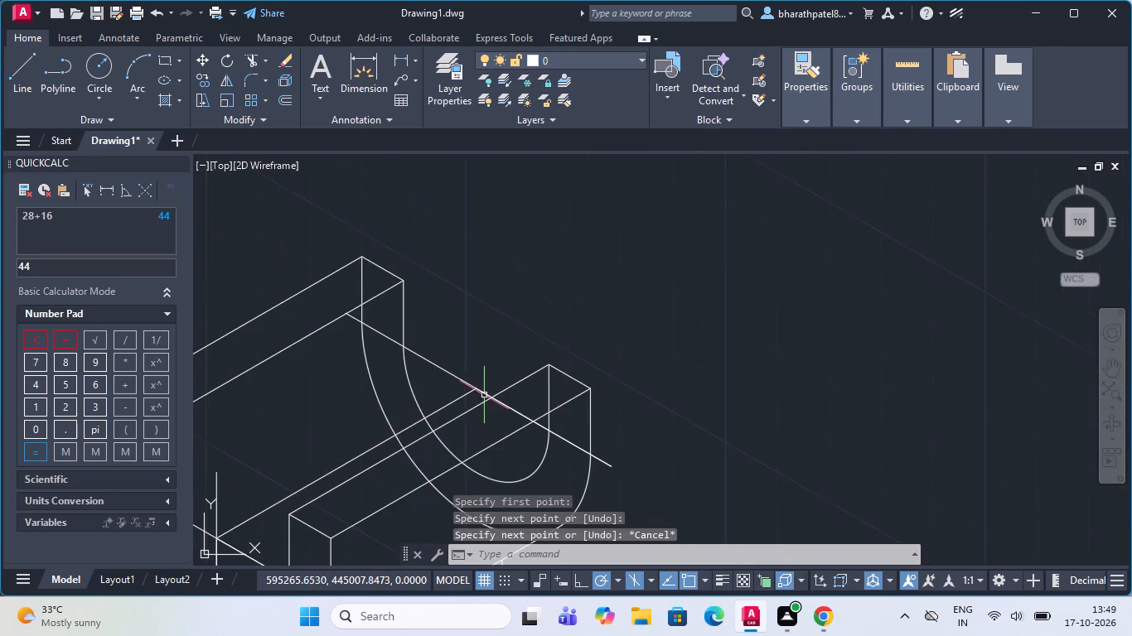
scroll(484, 395, "down", 3)
scroll(428, 422, "up", 3)
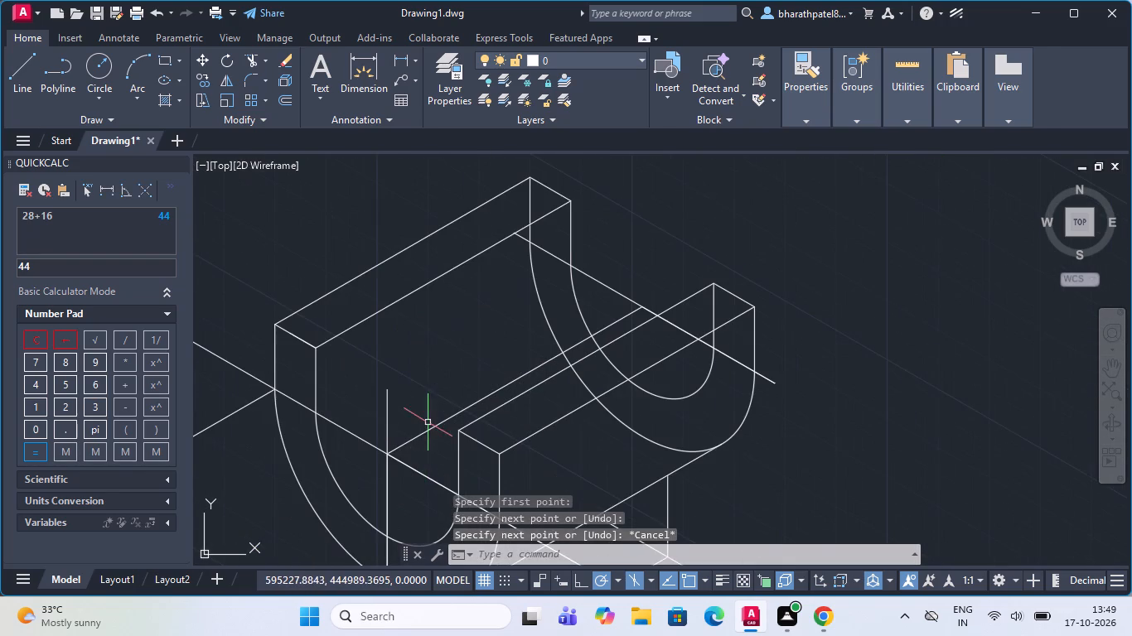
left_click(584, 273)
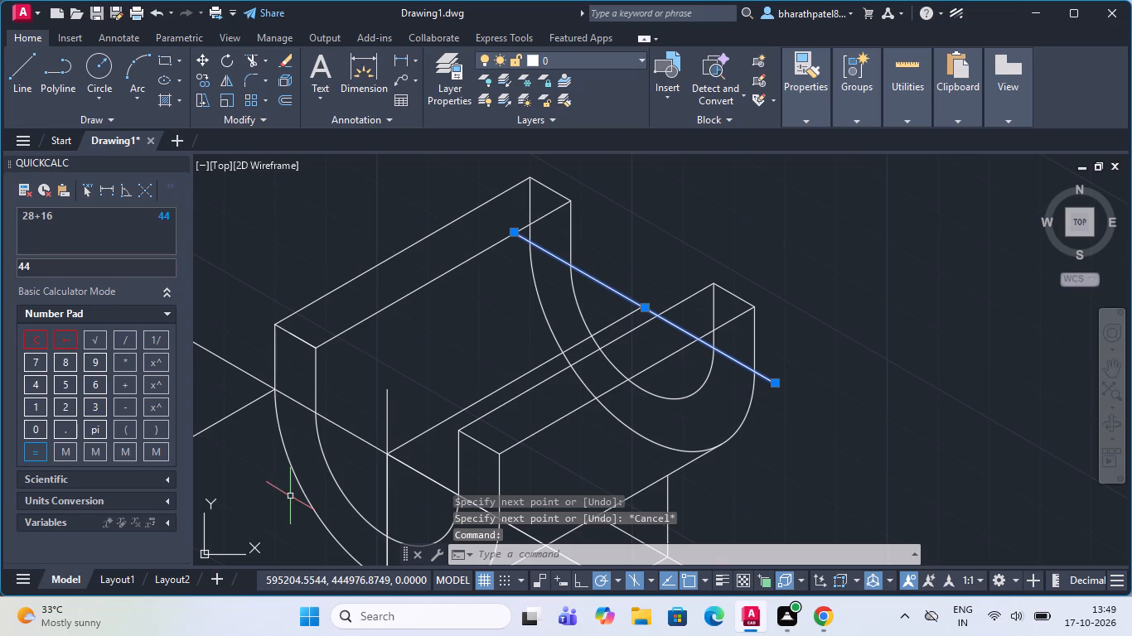
left_click(362, 435)
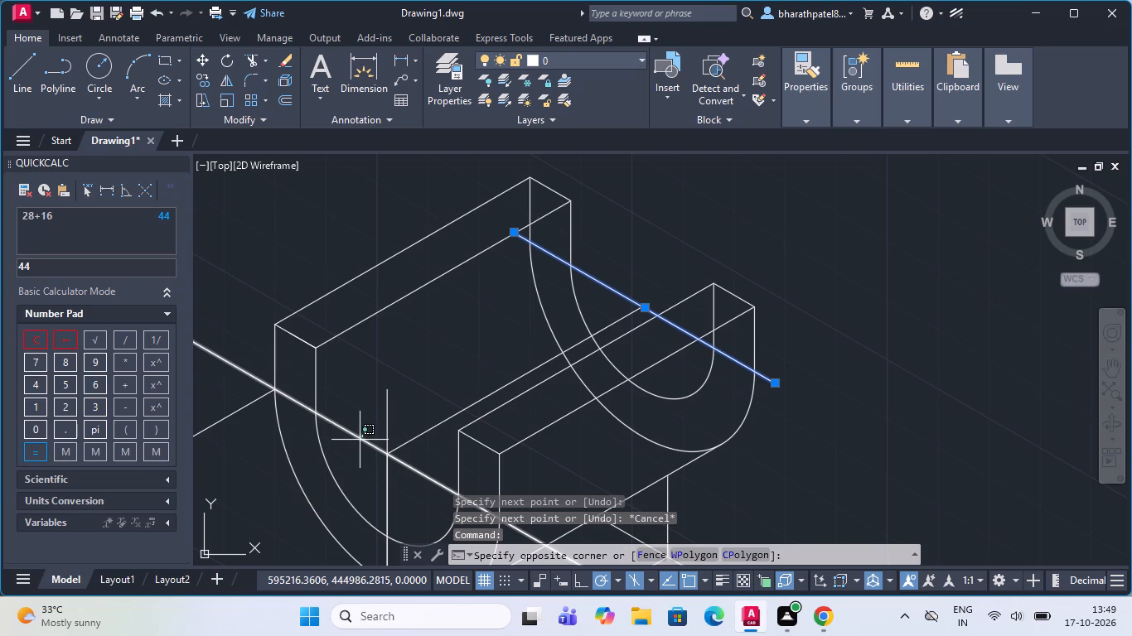
left_click(360, 440)
key("Delete")
scroll(356, 449, "down", 2)
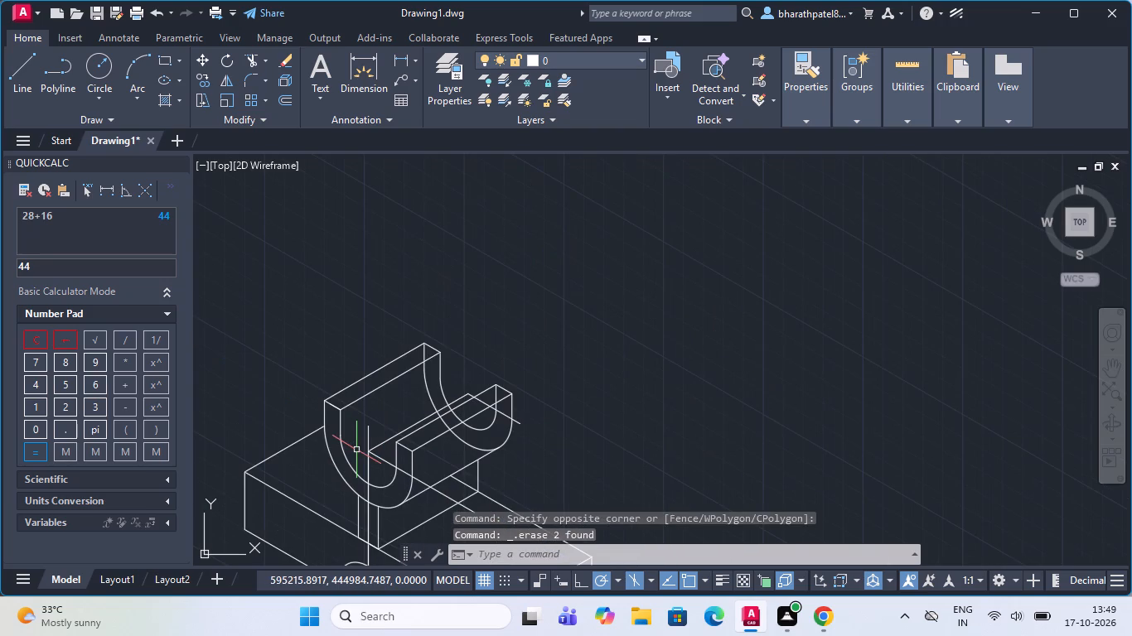
scroll(475, 400, "up", 4)
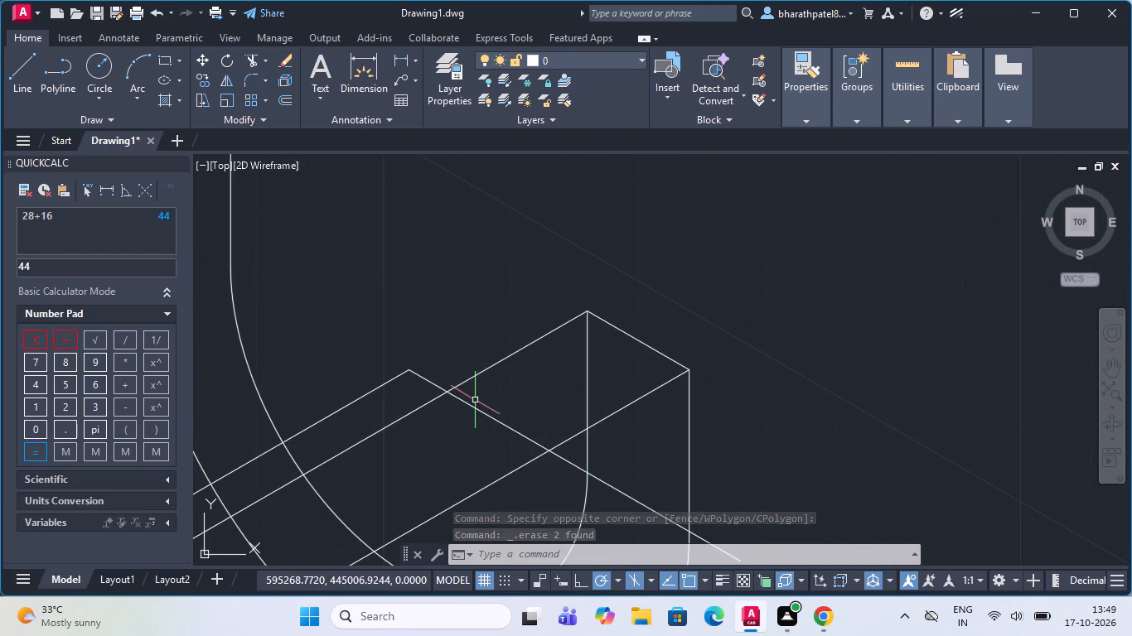
left_click(472, 404)
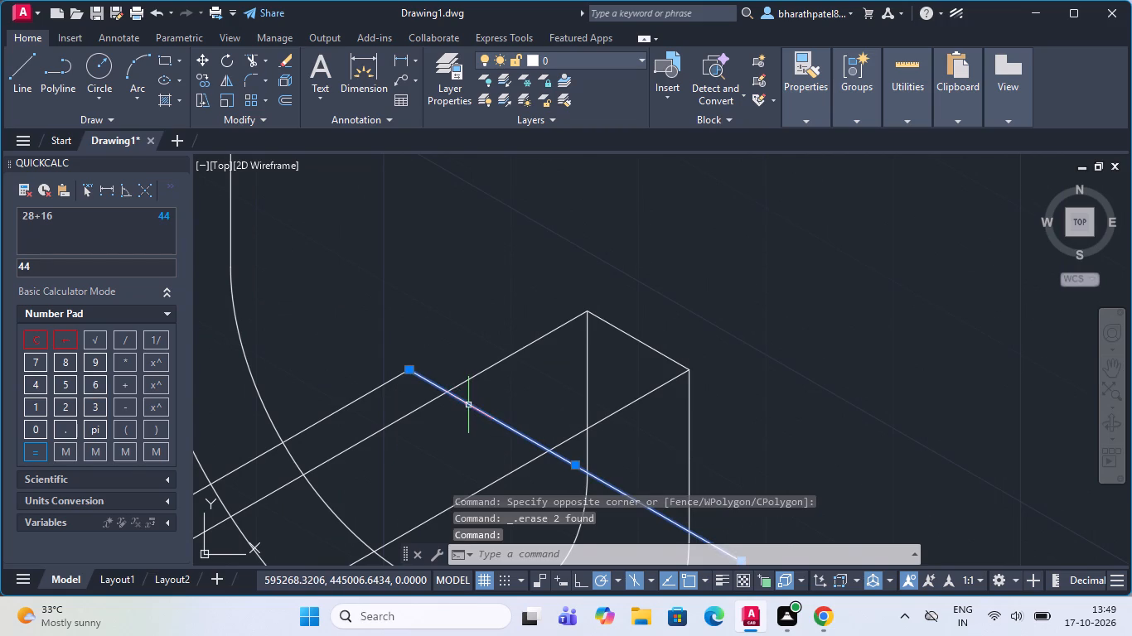
key("Delete")
Erase the remaining half-length construction line at the front ring centre and the line joining the front and rear ring centres.
scroll(468, 406, "down", 5)
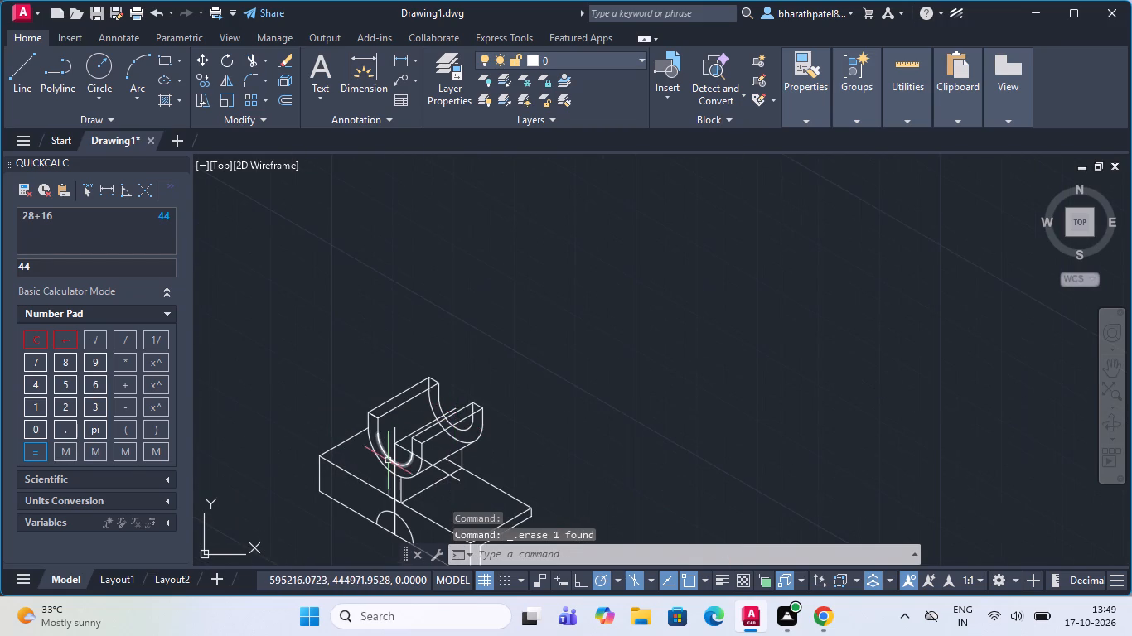
scroll(388, 455, "up", 3)
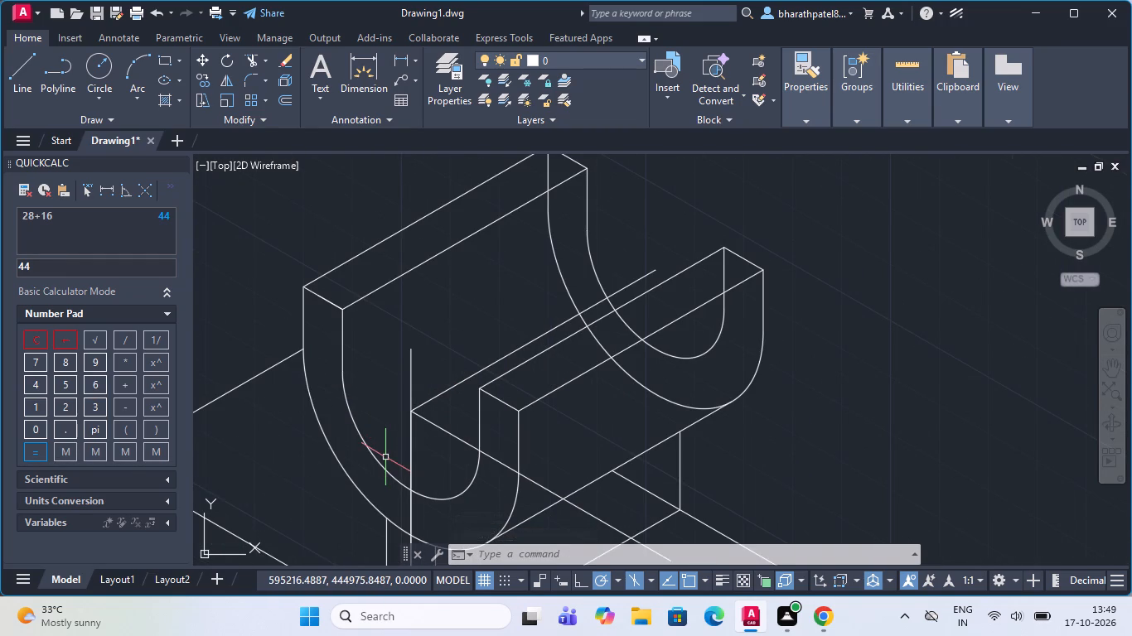
scroll(385, 457, "down", 2)
scroll(392, 446, "up", 3)
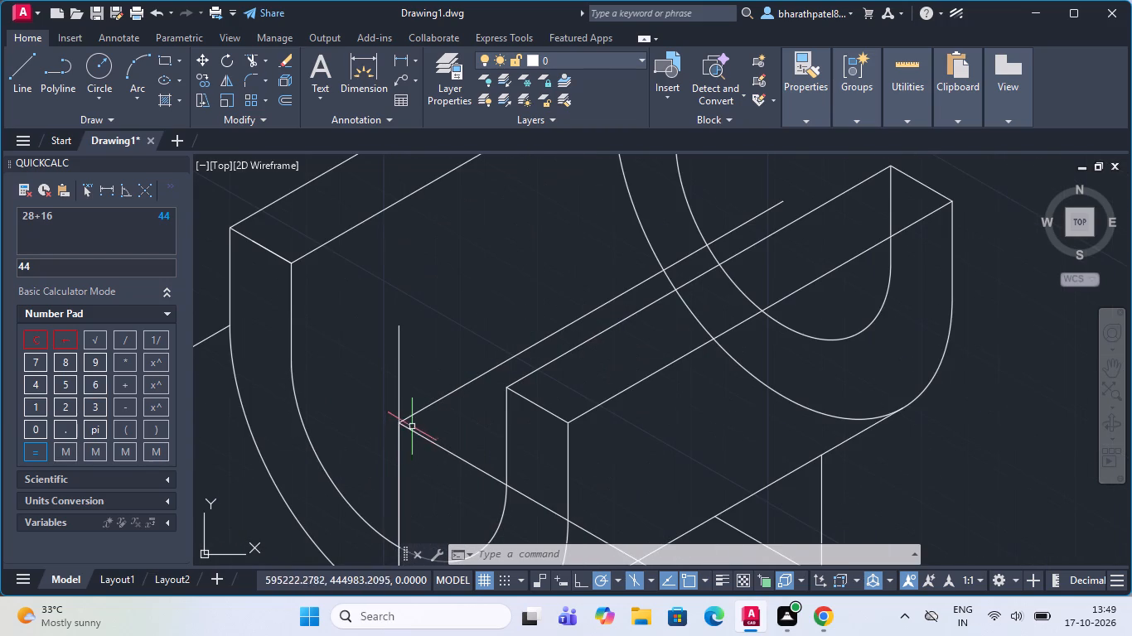
left_click(411, 429)
scroll(418, 417, "down", 2)
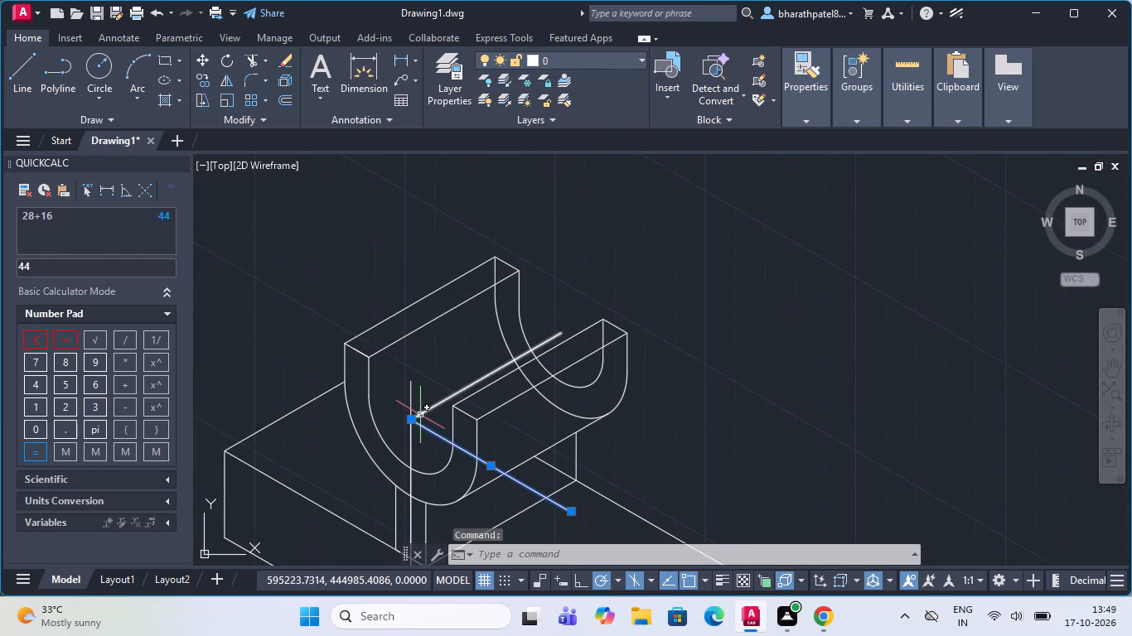
left_click(427, 407)
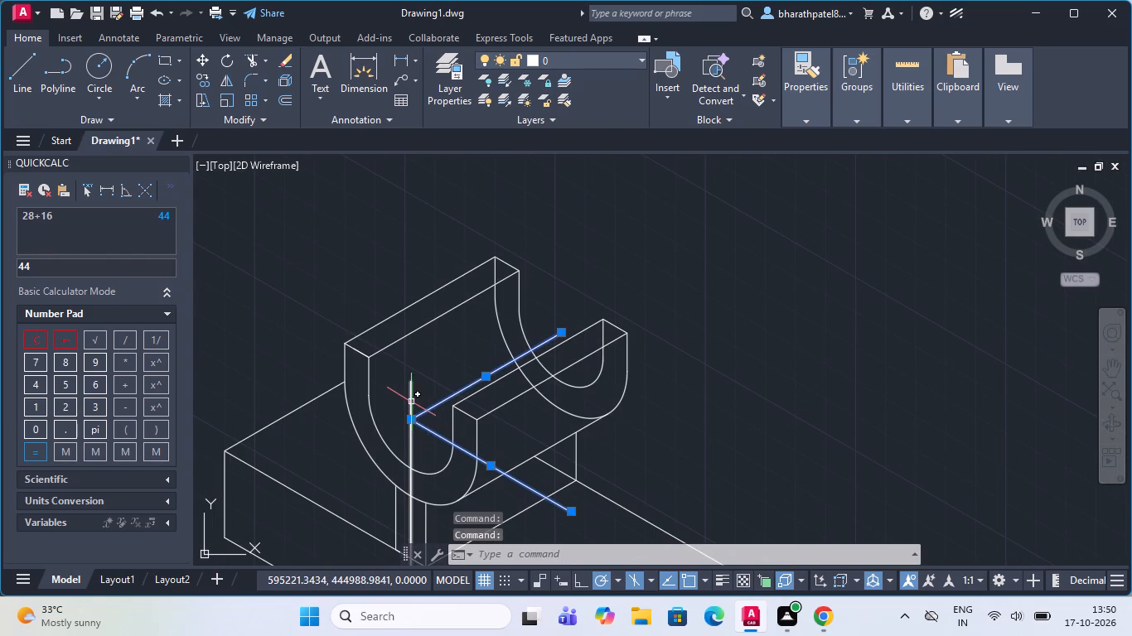
key("Delete")
Trim the rear ring's inner and outer curves where they pass behind the arm nearer the L-shaped end.
scroll(405, 413, "down", 2)
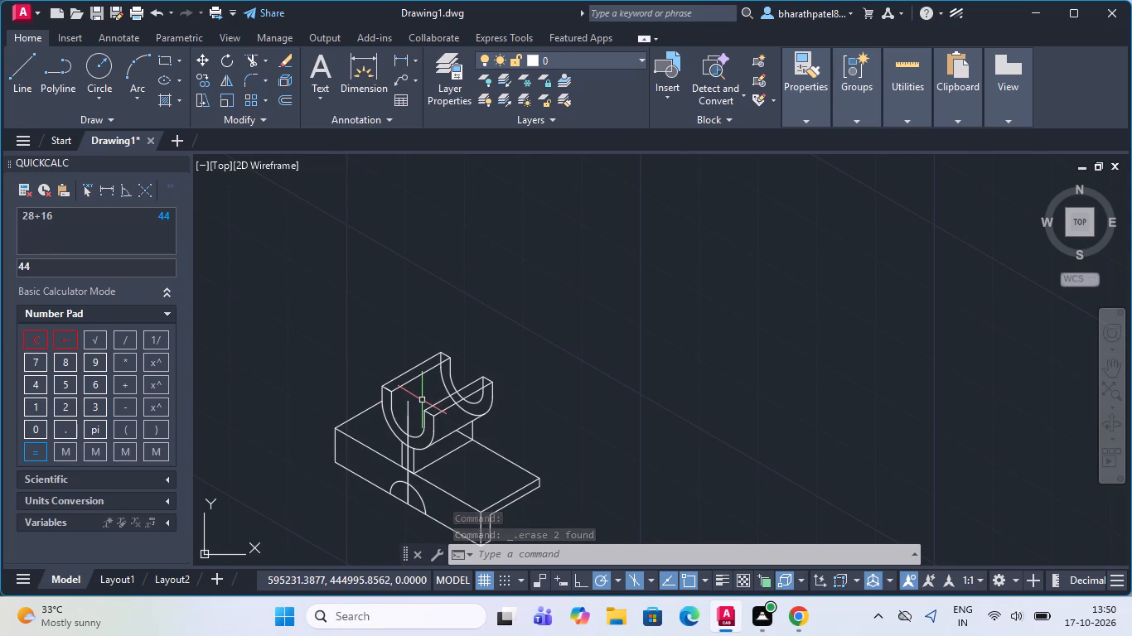
scroll(421, 401, "down", 1)
scroll(418, 407, "up", 3)
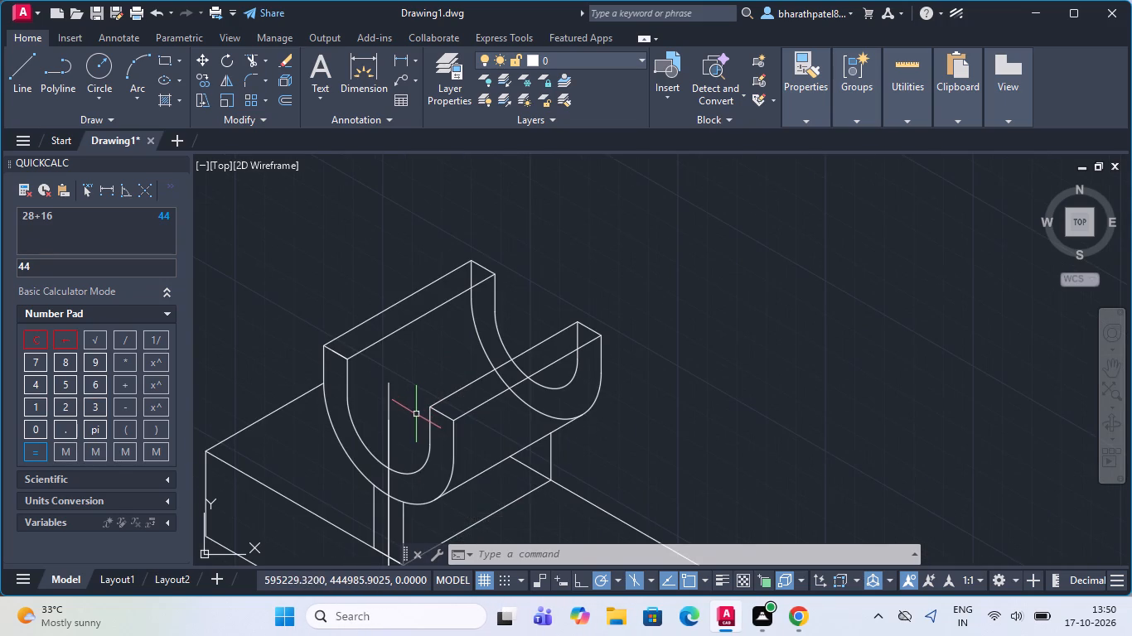
left_click(253, 59)
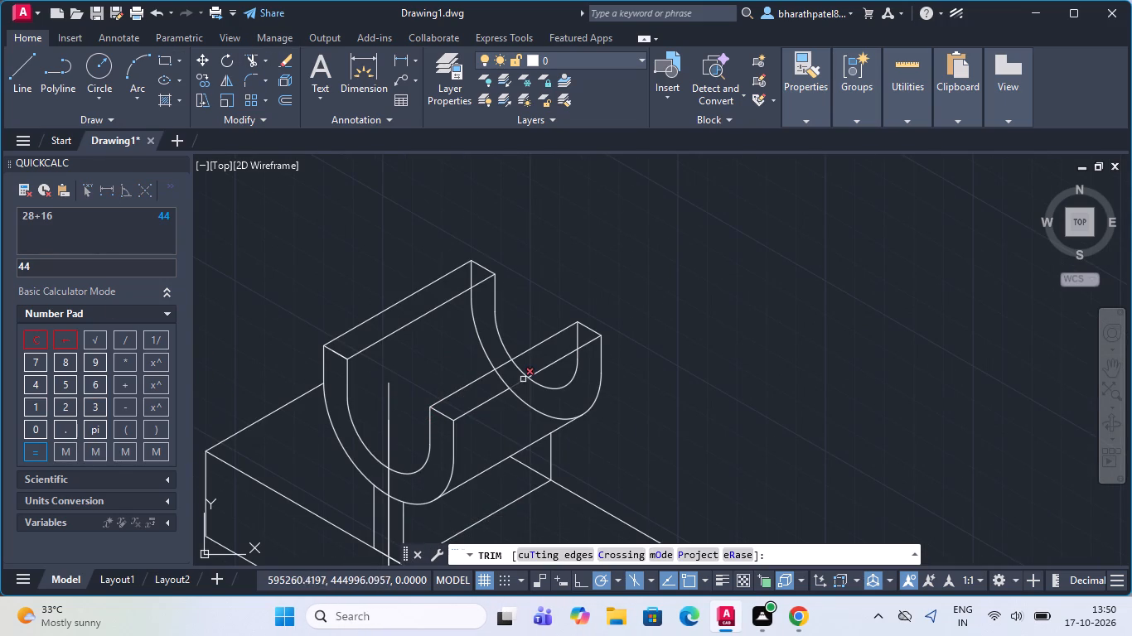
scroll(534, 393, "up", 4)
left_click_drag(539, 275, 395, 355)
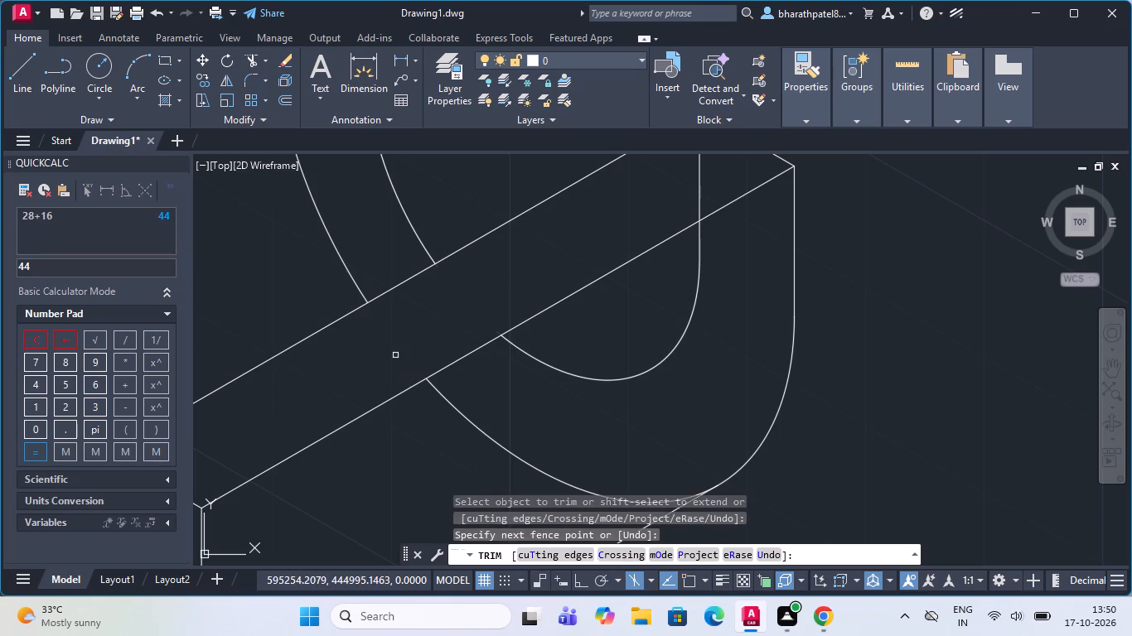
left_click_drag(615, 331, 487, 459)
Trim the rear ring's hidden inner vertical on the arm nearer the L-shaped end, including the stub below its outer top edge.
scroll(490, 456, "down", 3)
scroll(536, 386, "up", 4)
left_click(543, 383)
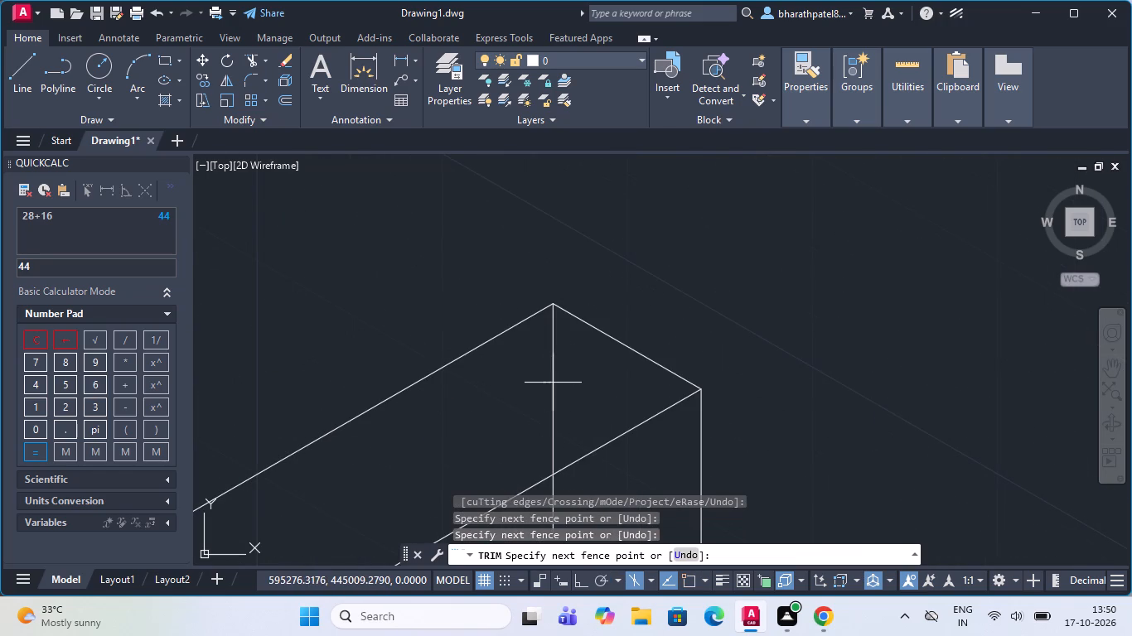
left_click(557, 382)
scroll(544, 493, "down", 5)
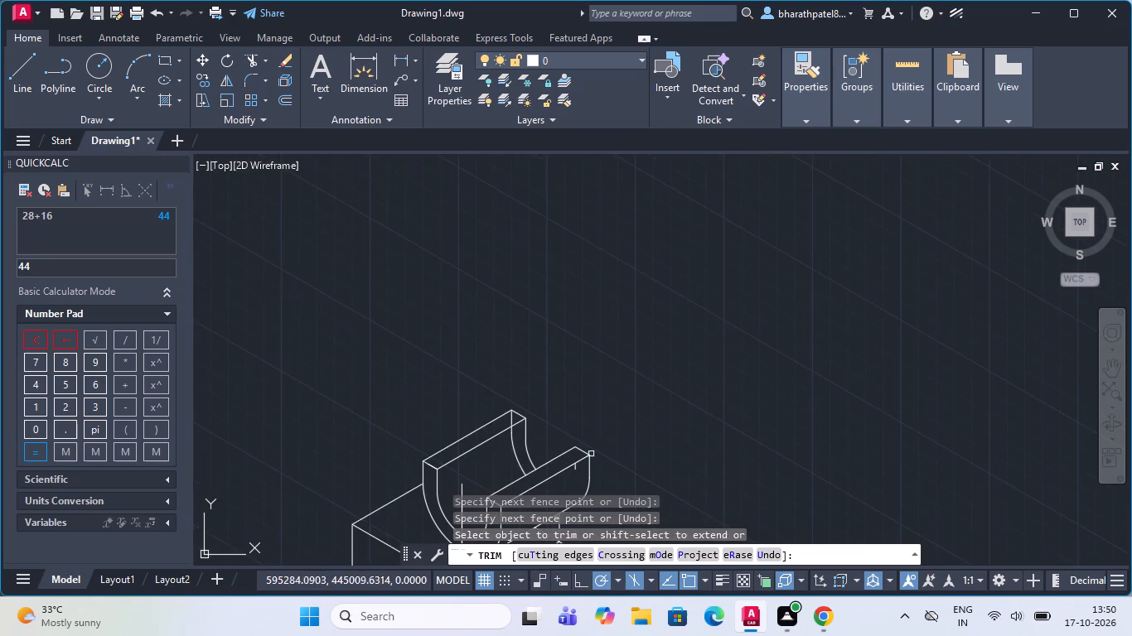
scroll(578, 481, "up", 4)
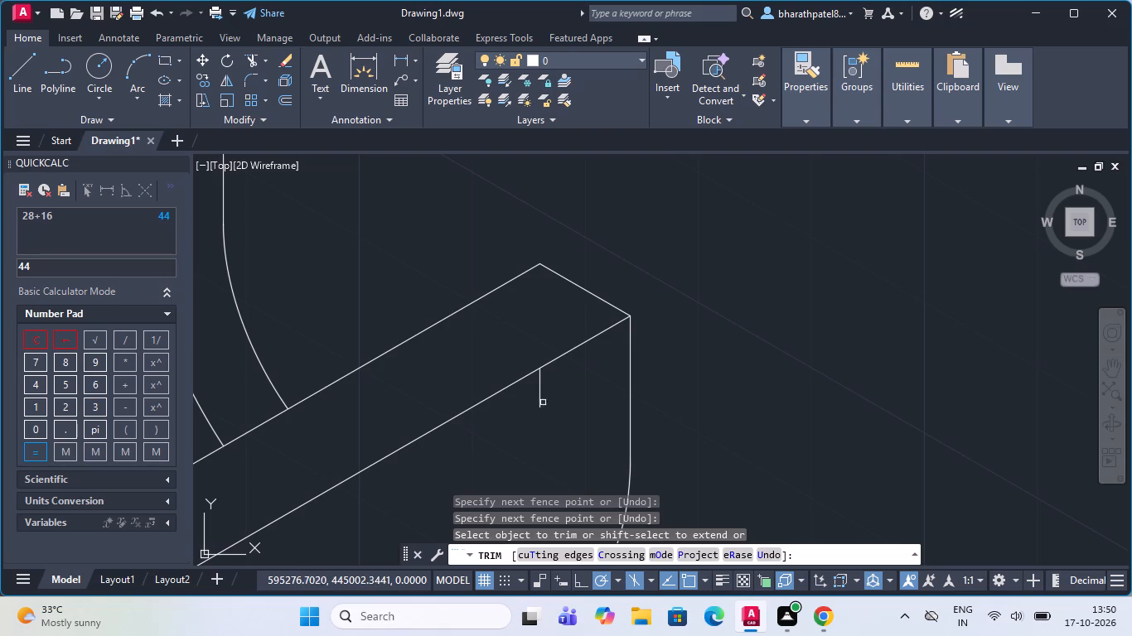
left_click(542, 401)
Trim the rear ring's outer vertical between the two top edges of the arm away from the L-shaped end.
scroll(554, 411, "down", 5)
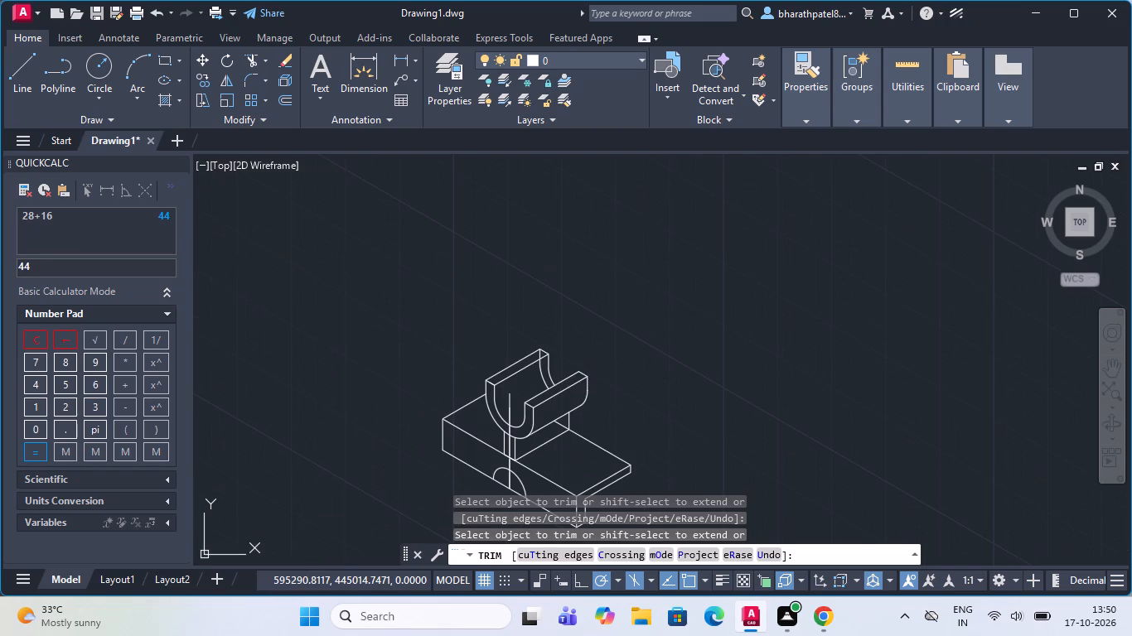
scroll(523, 353, "up", 4)
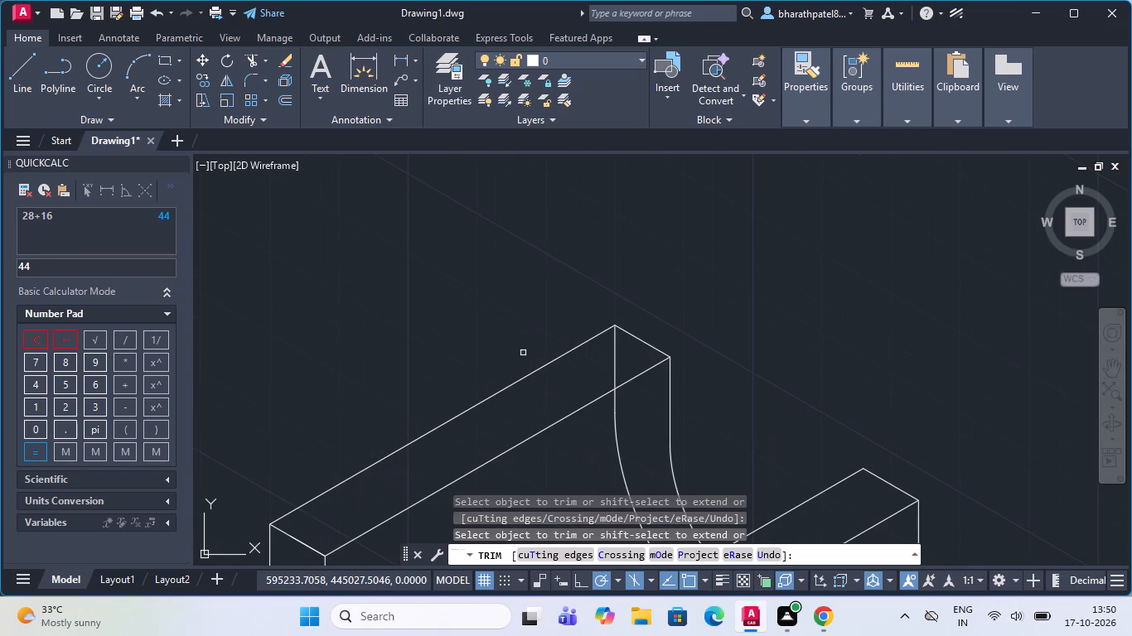
left_click(638, 364)
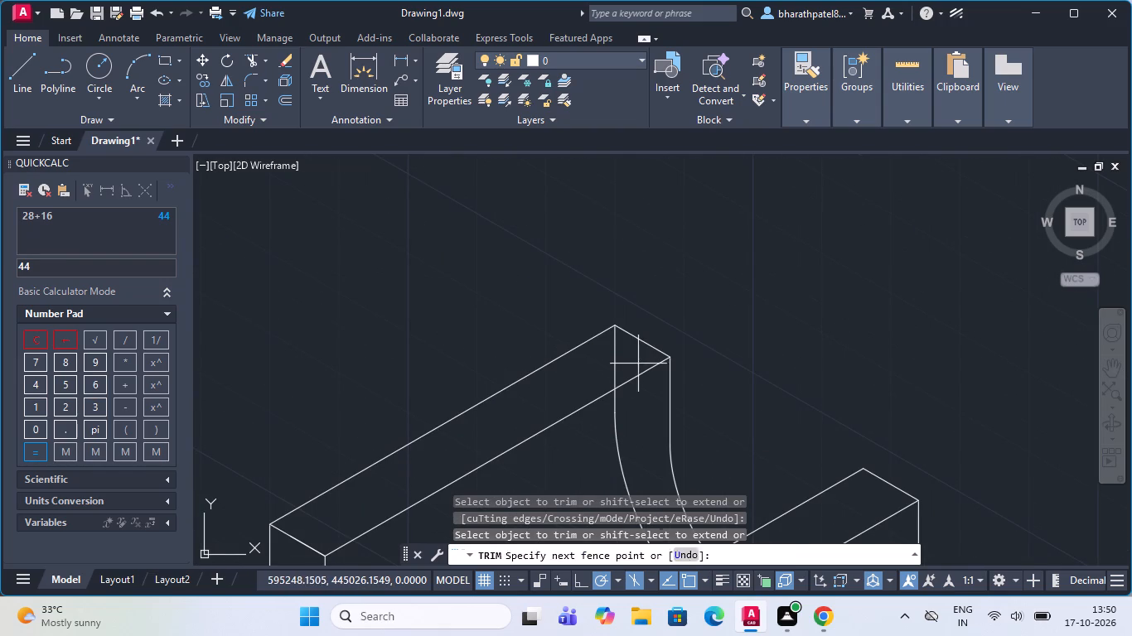
left_click(601, 377)
scroll(603, 377, "down", 3)
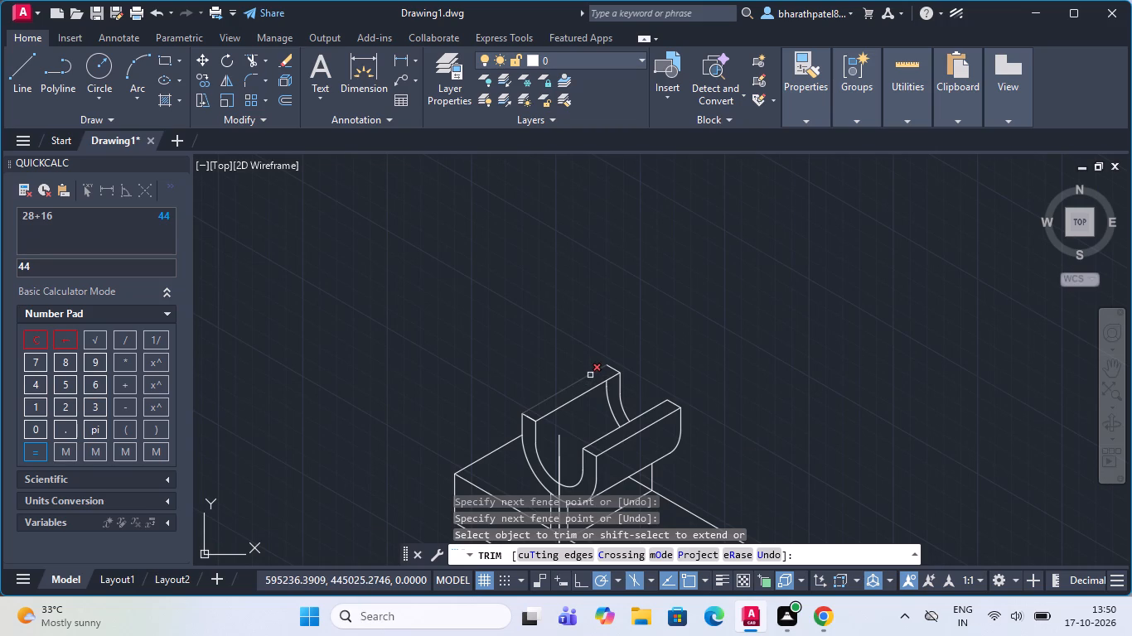
Trim the rear ring's hidden outer curve and its leftover vertical stub below the inner top edge of the arm away from the L-shaped end.
scroll(590, 375, "down", 3)
scroll(619, 428, "up", 4)
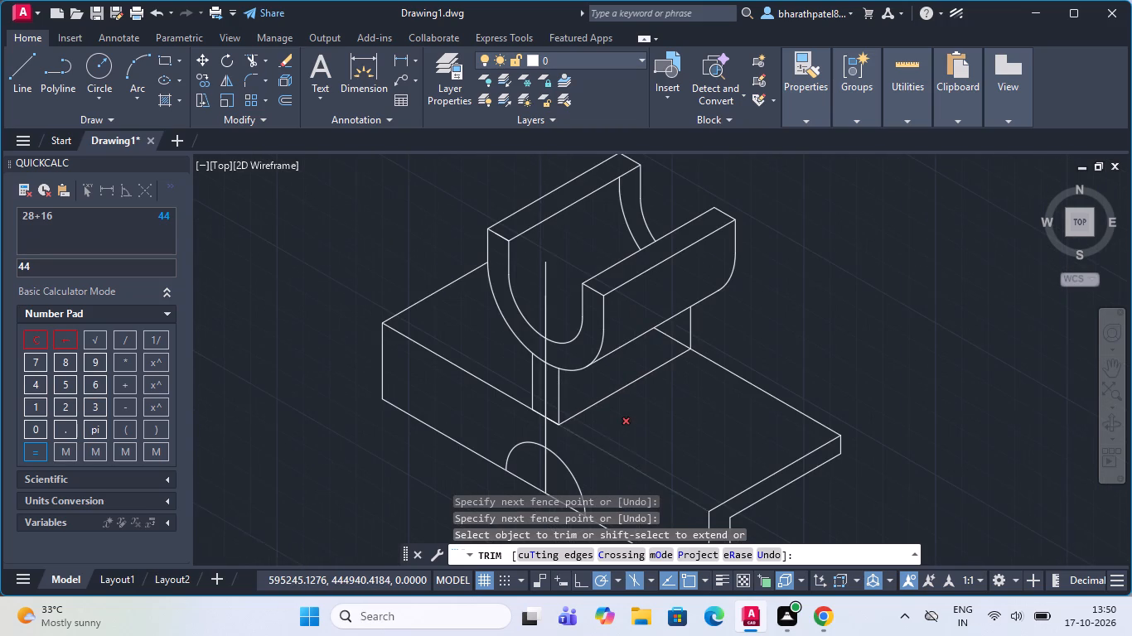
scroll(619, 427, "down", 1)
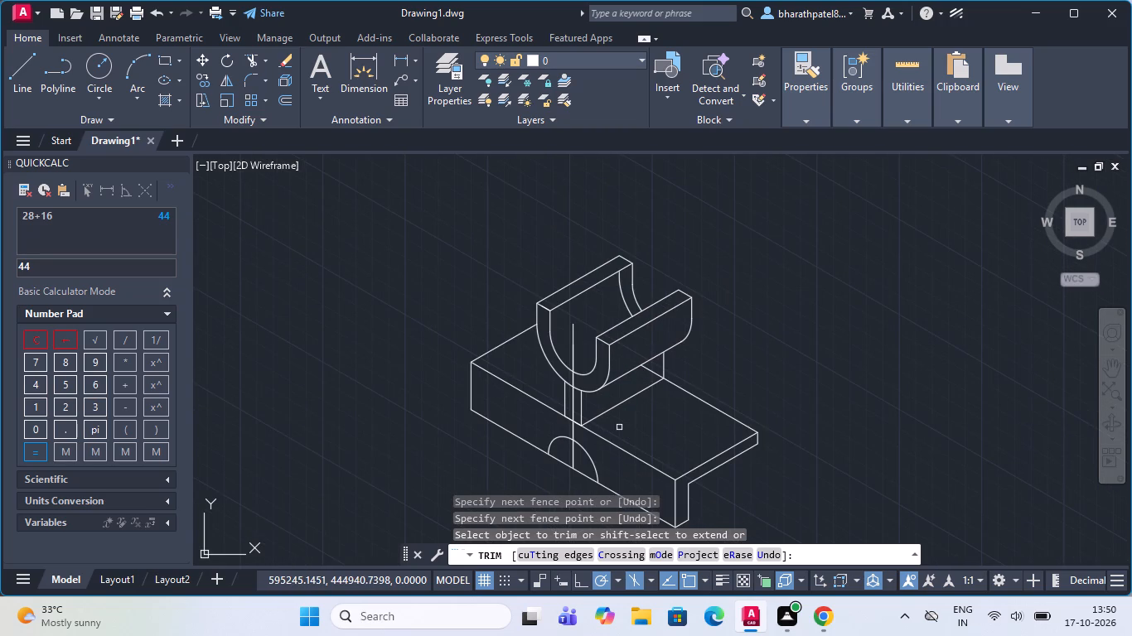
scroll(615, 437, "down", 1)
scroll(615, 437, "up", 1)
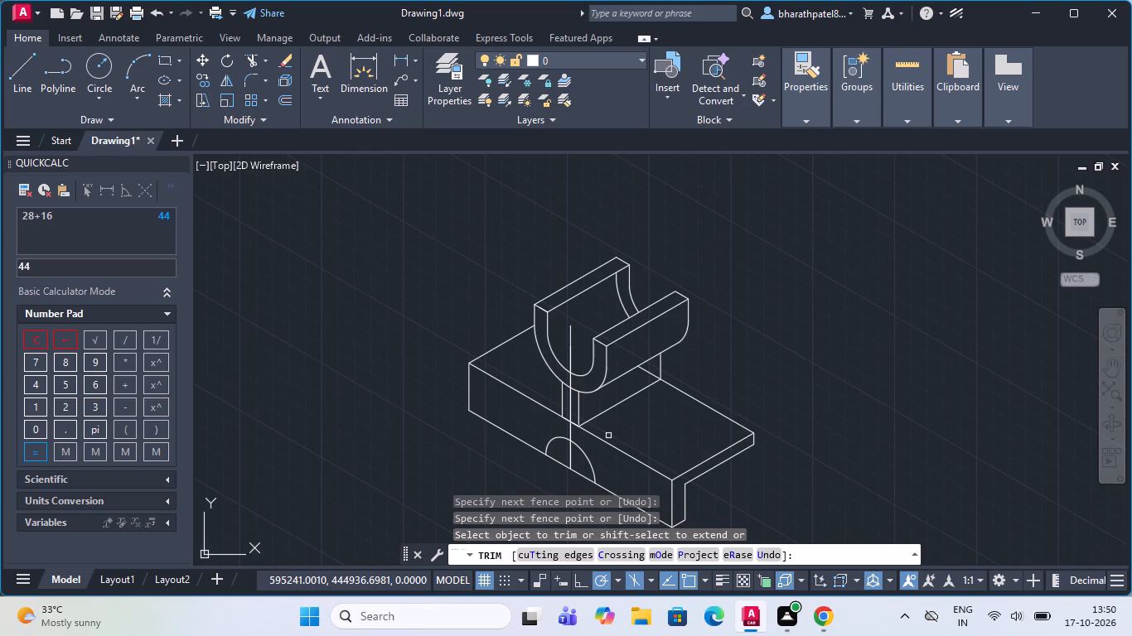
left_click(624, 311)
scroll(617, 288, "up", 3)
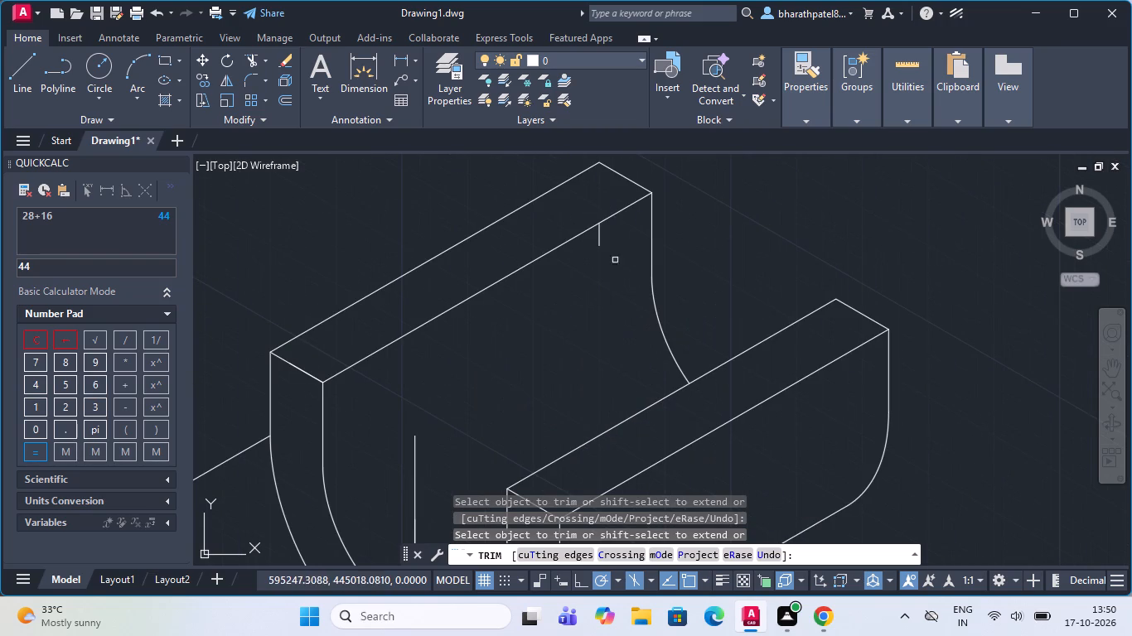
left_click(594, 244)
left_click(604, 237)
scroll(588, 301, "down", 1)
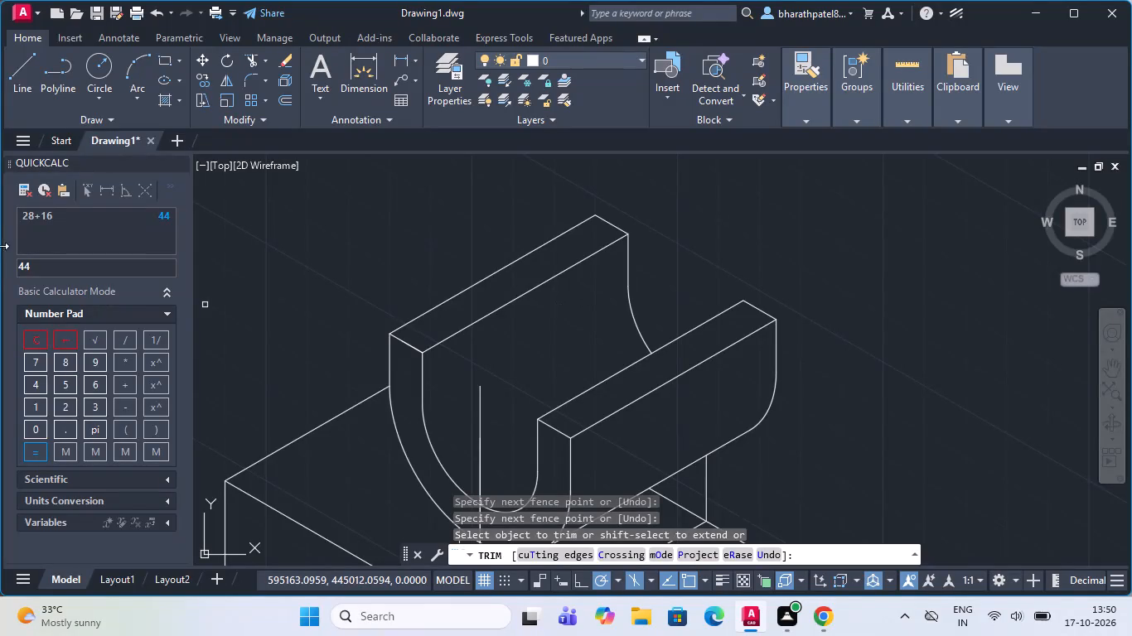
From the L-shaped end's front top corner, draw a 25 line along the end edge, continuing about 45 parallel to the long edges.
left_click(23, 76)
scroll(612, 448, "down", 2)
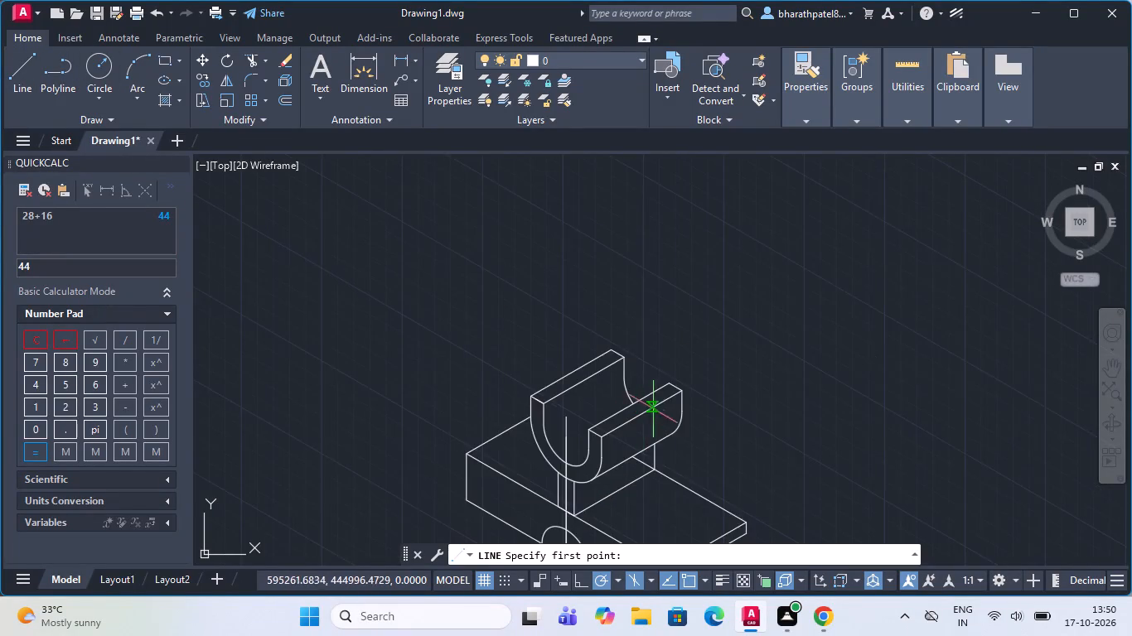
scroll(662, 399, "down", 1)
scroll(654, 489, "up", 3)
scroll(655, 489, "down", 3)
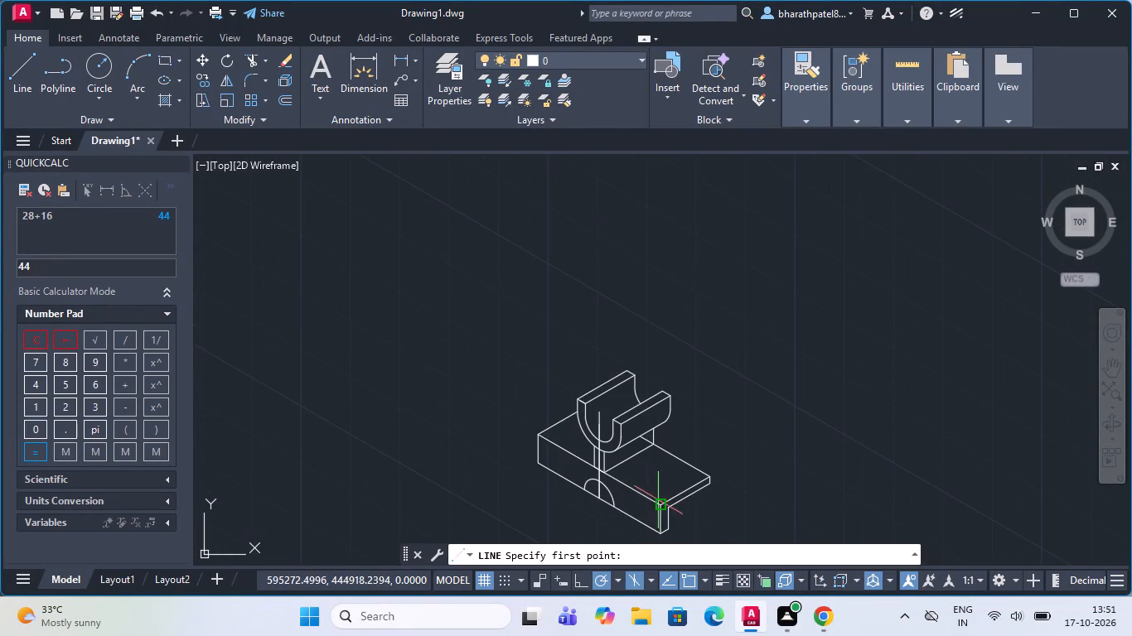
scroll(658, 505, "up", 5)
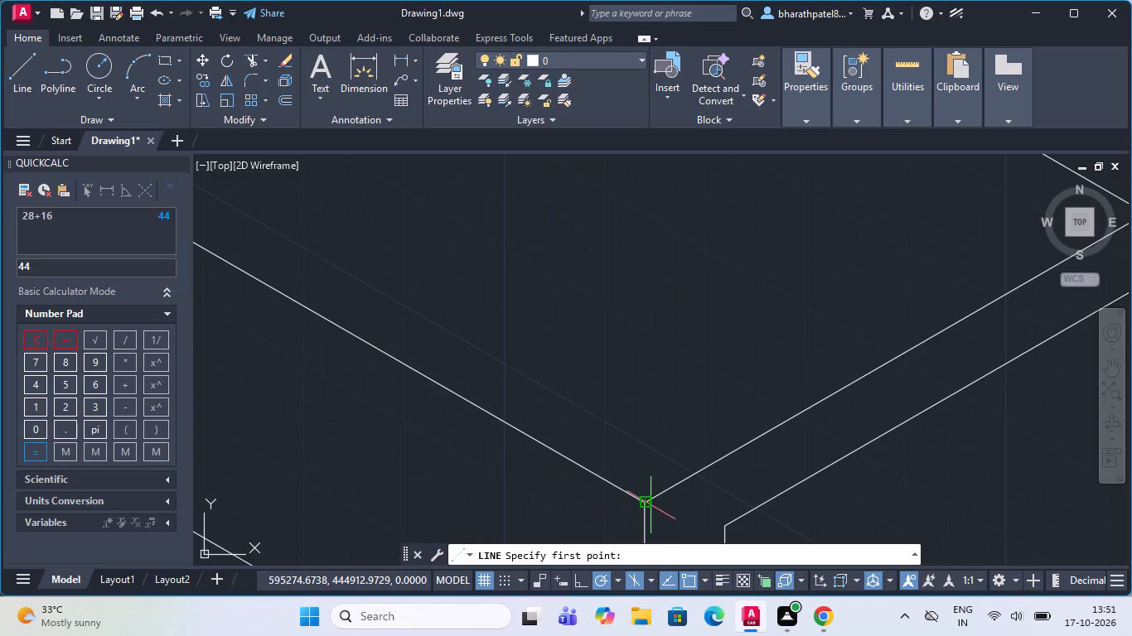
left_click(641, 506)
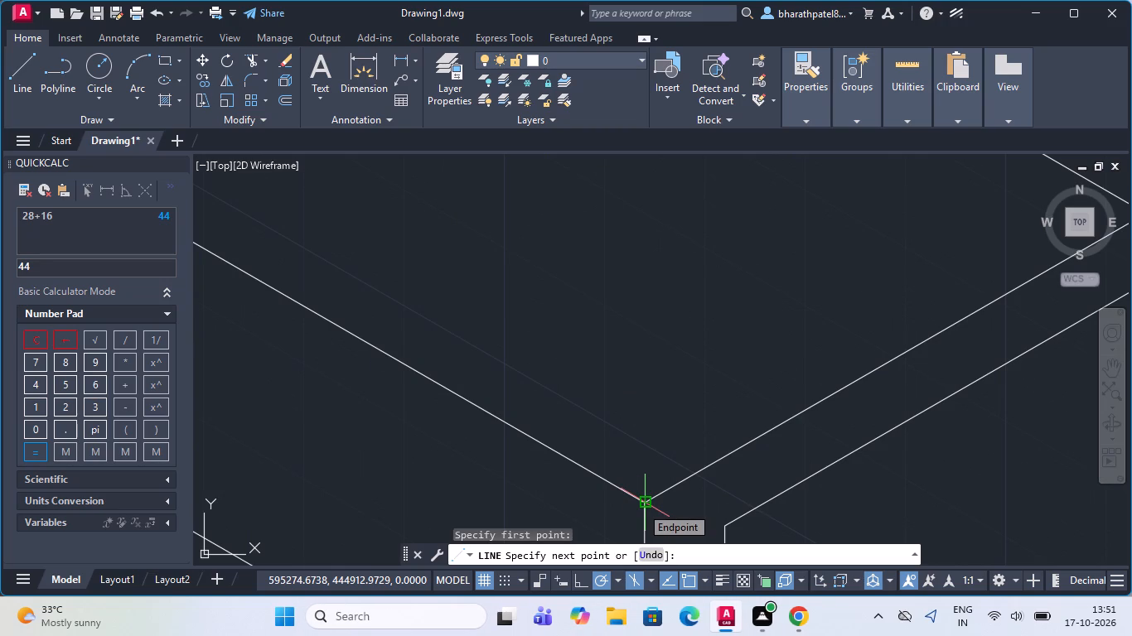
scroll(641, 506, "down", 3)
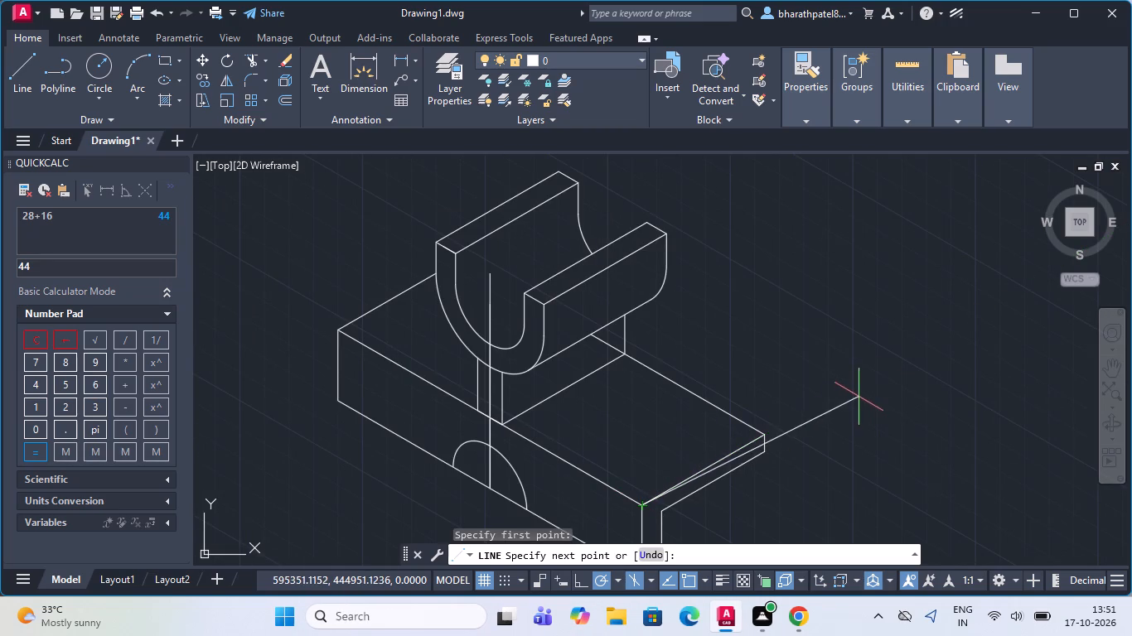
key("2")
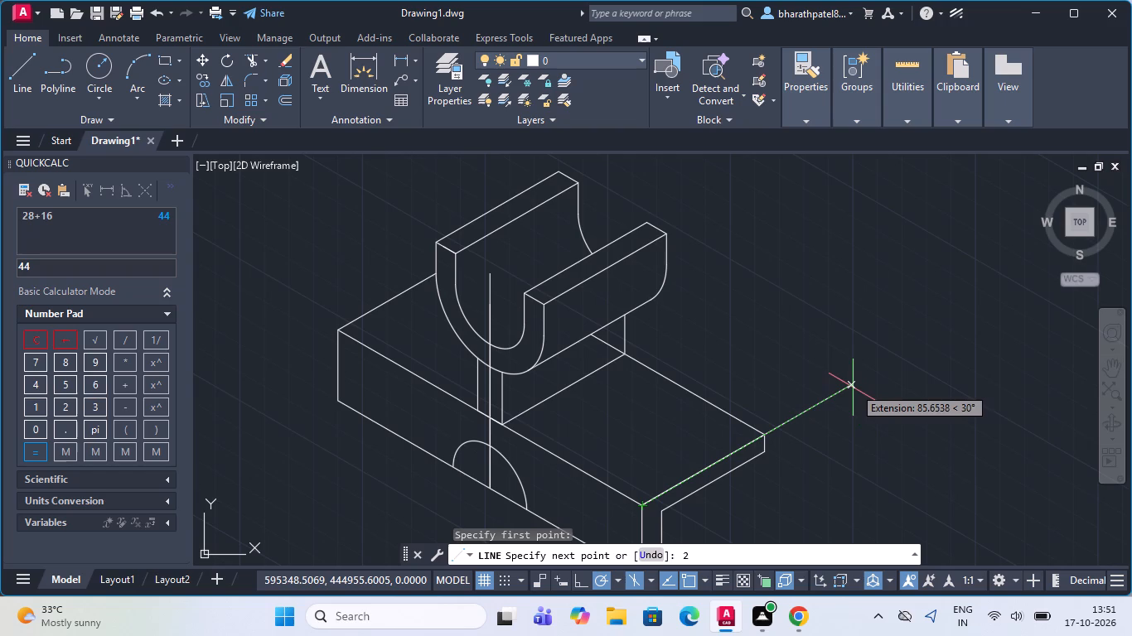
key("5")
key("Return")
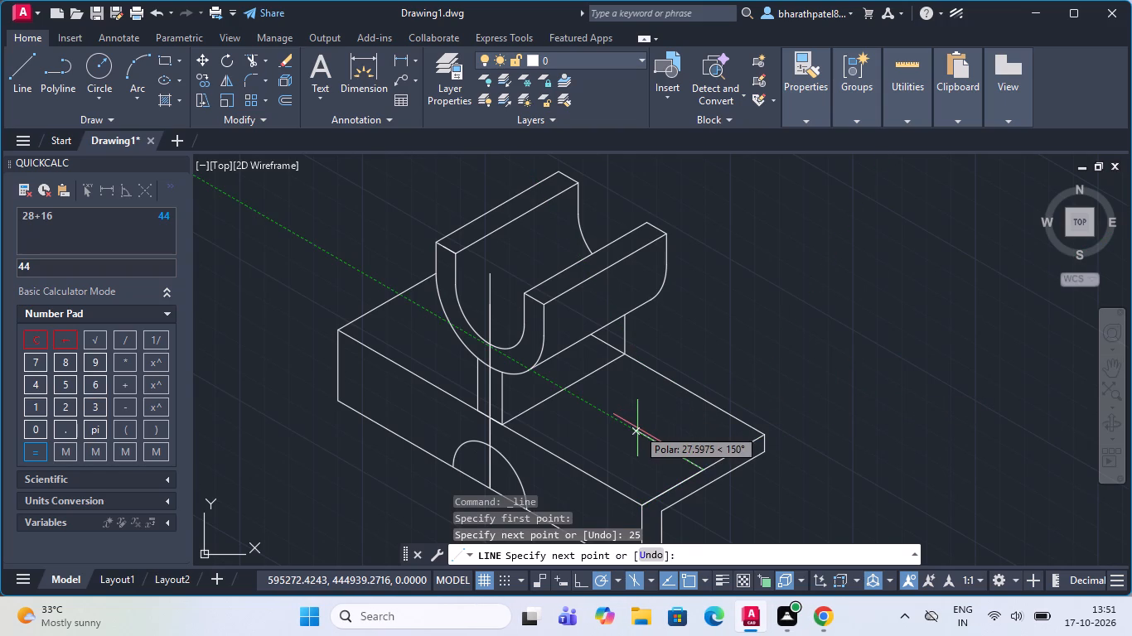
left_click(592, 407)
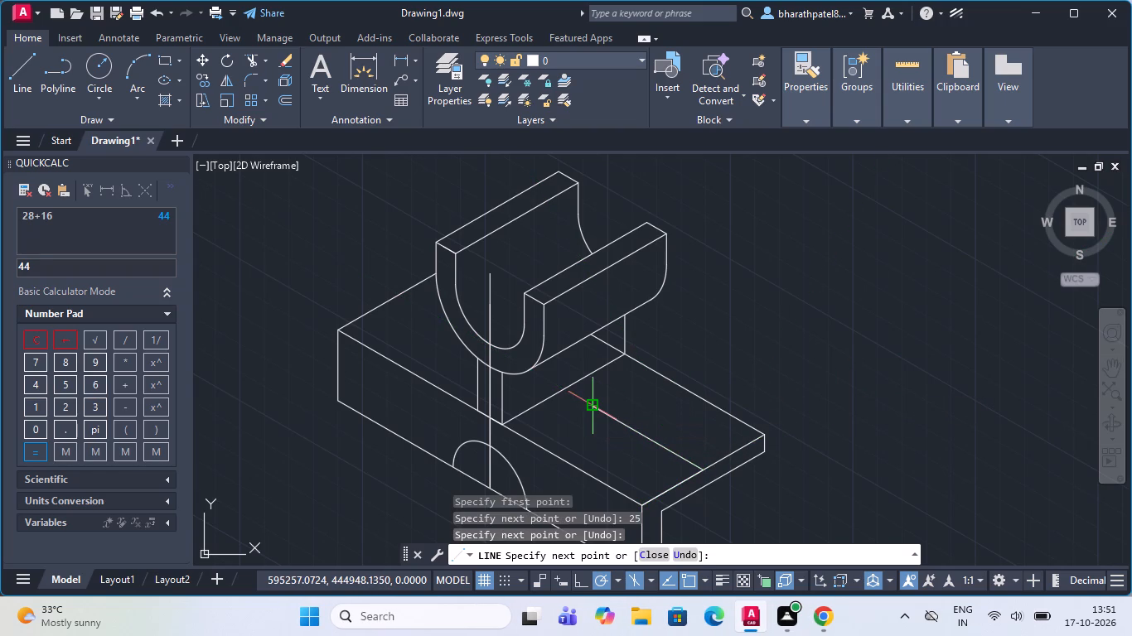
key("Escape")
From the L-shaped end's rear top corner, draw a 30 line along the long edge, continuing about 39 across the top face.
left_click(12, 64)
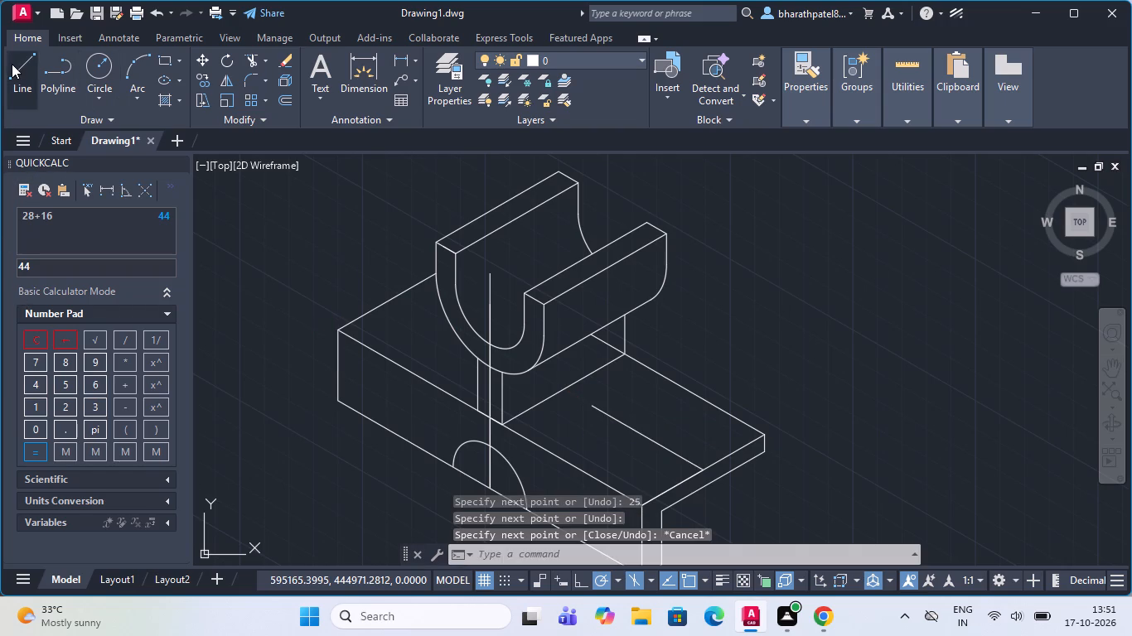
left_click(768, 432)
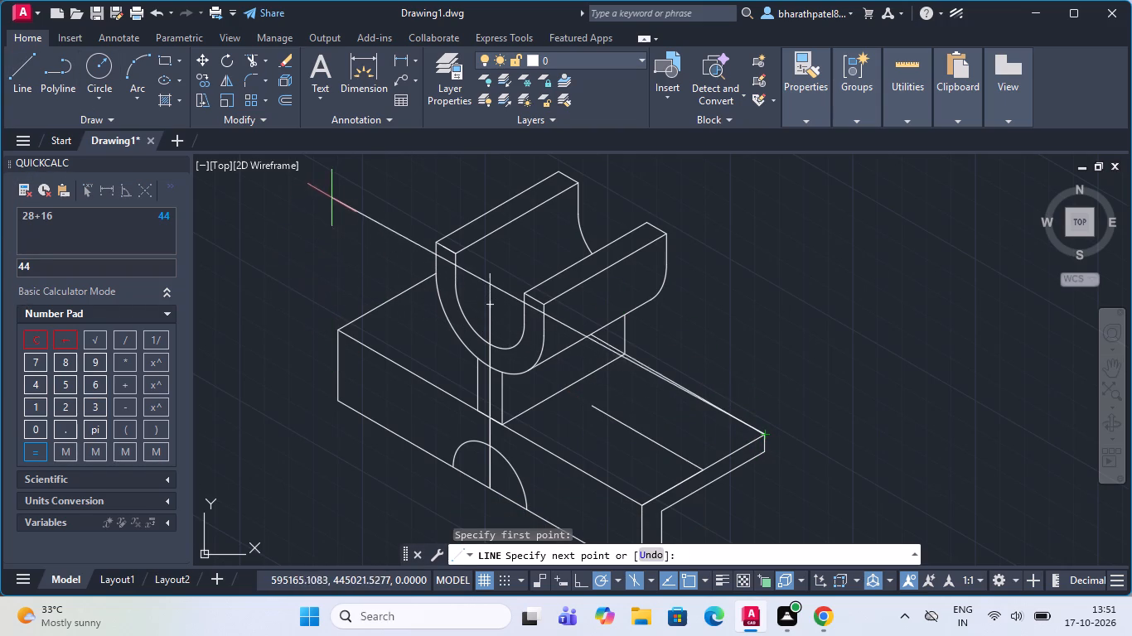
key("3")
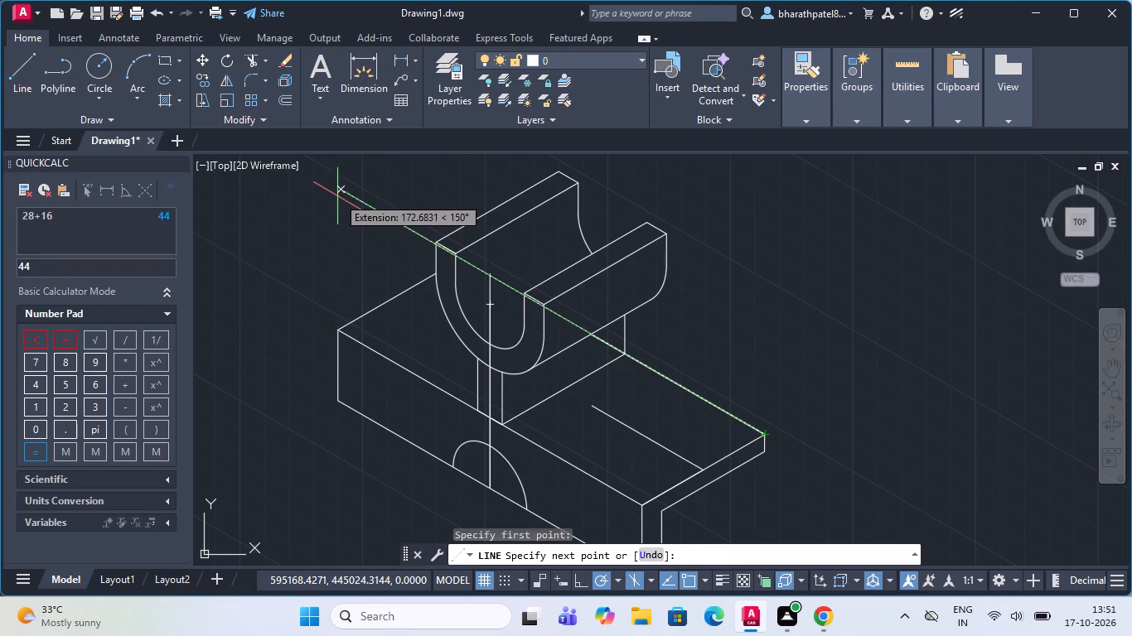
key("0")
key("Return")
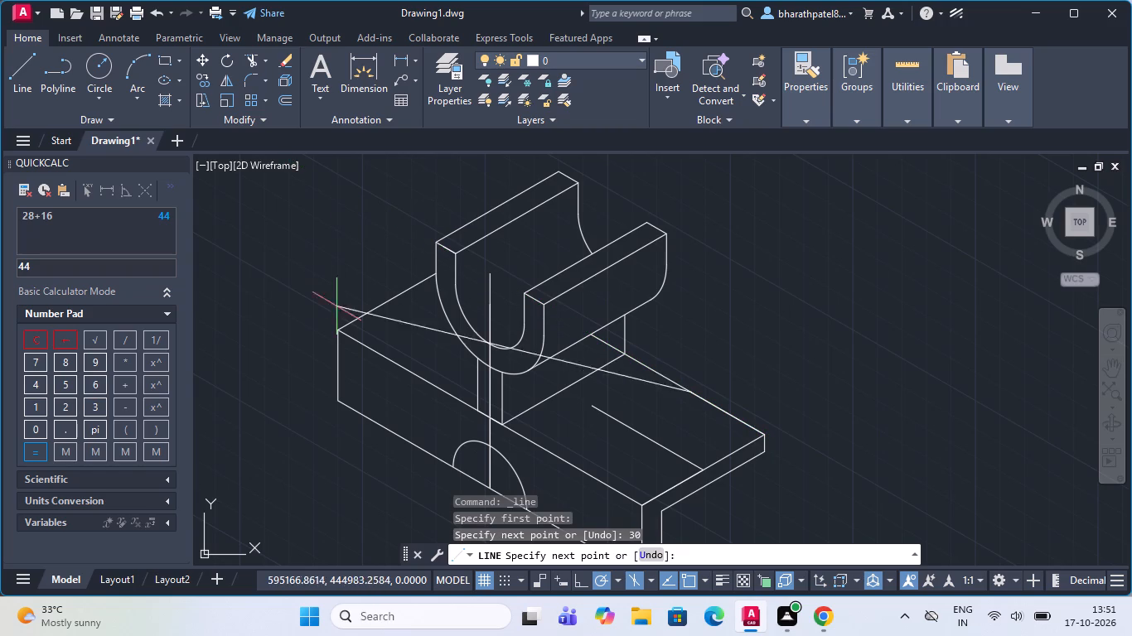
left_click(596, 438)
key("Escape")
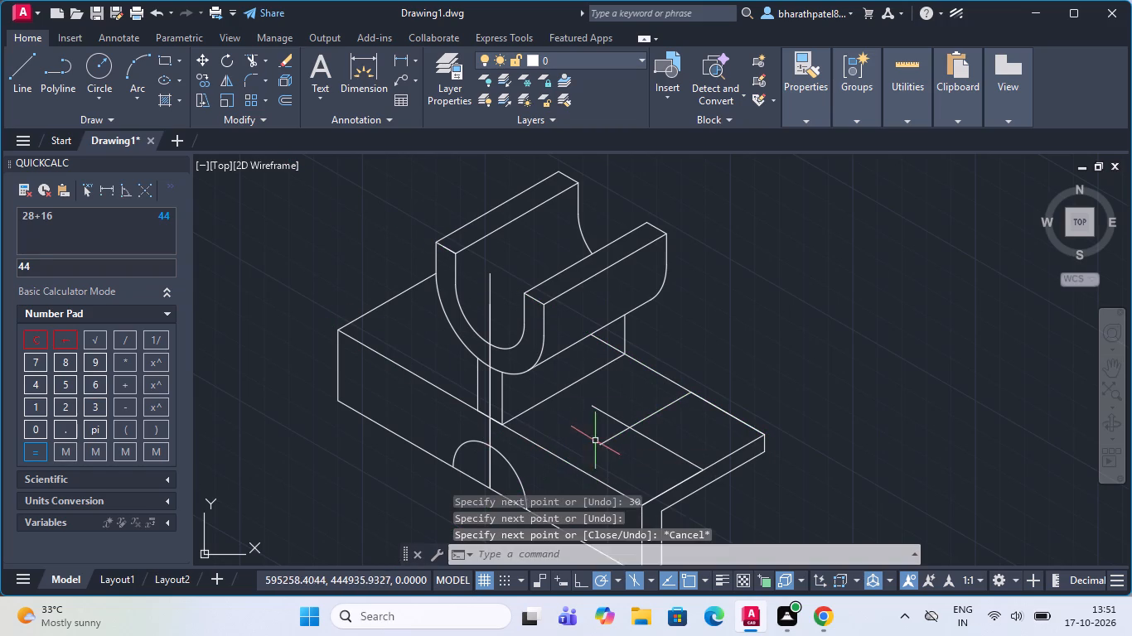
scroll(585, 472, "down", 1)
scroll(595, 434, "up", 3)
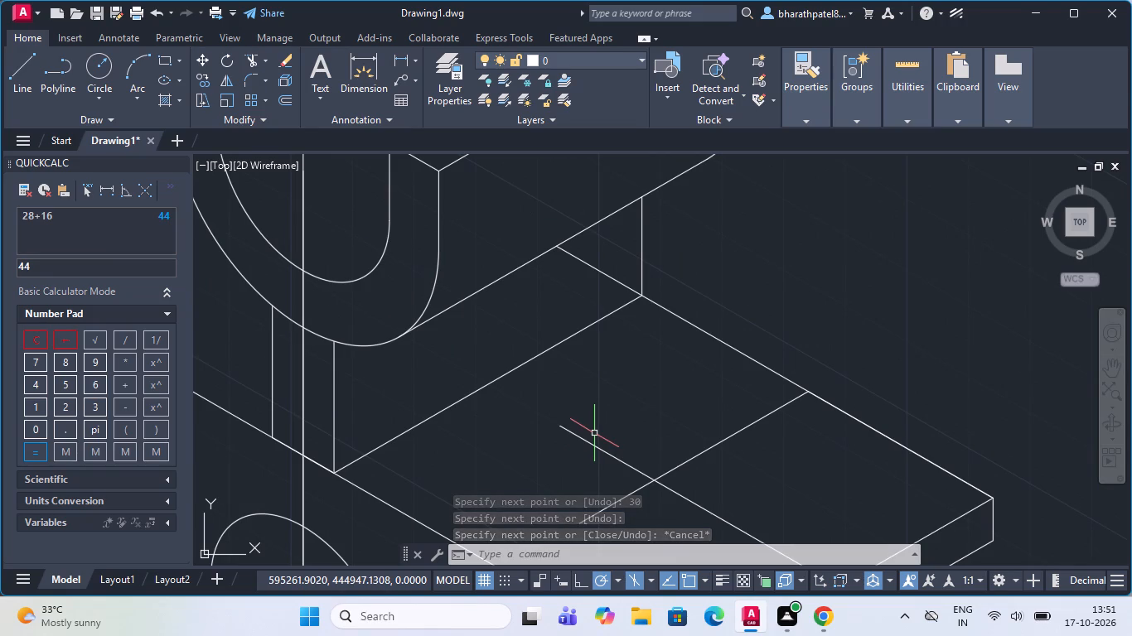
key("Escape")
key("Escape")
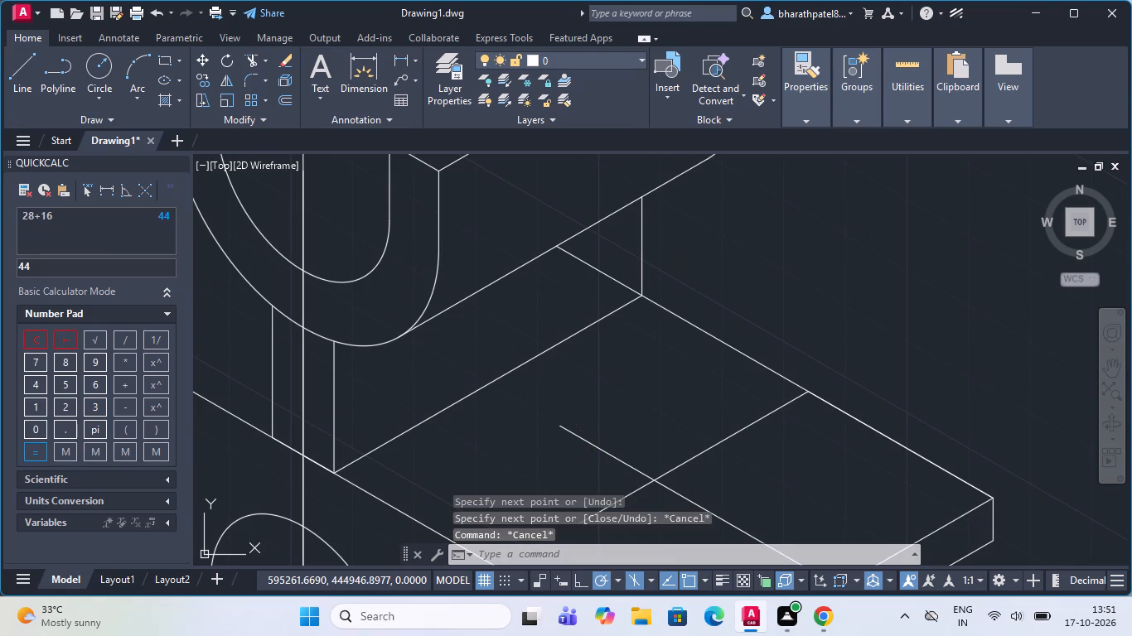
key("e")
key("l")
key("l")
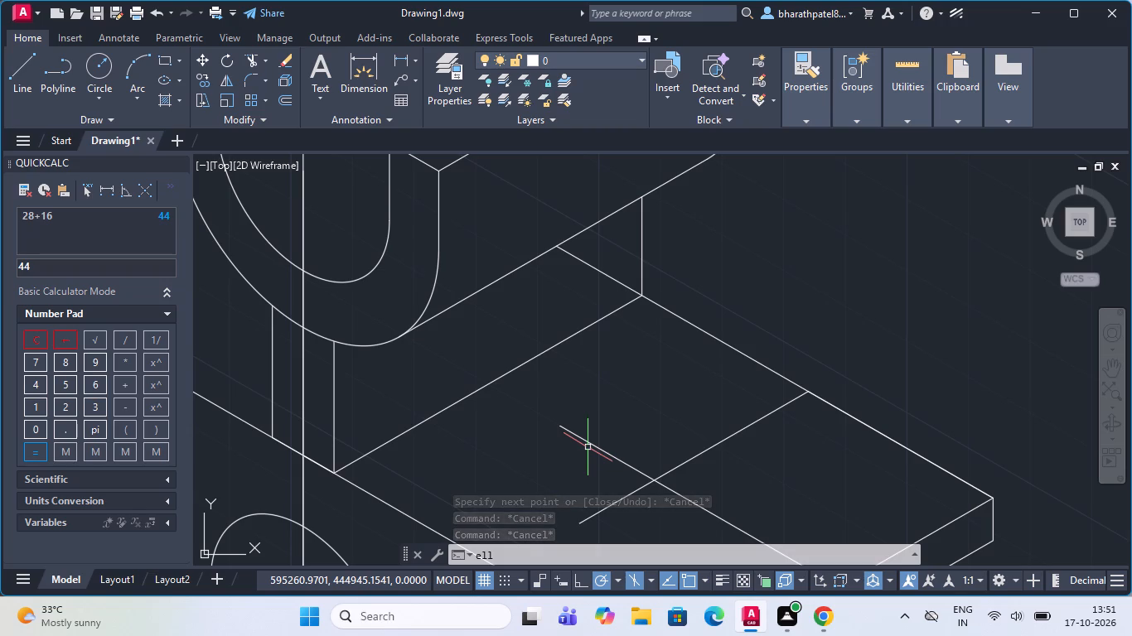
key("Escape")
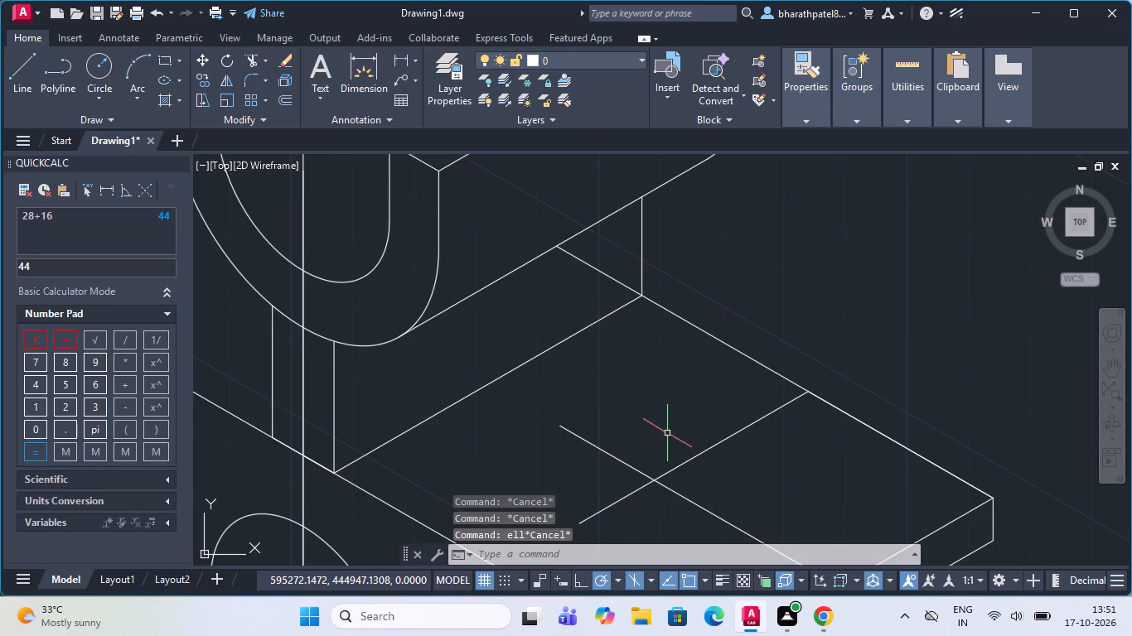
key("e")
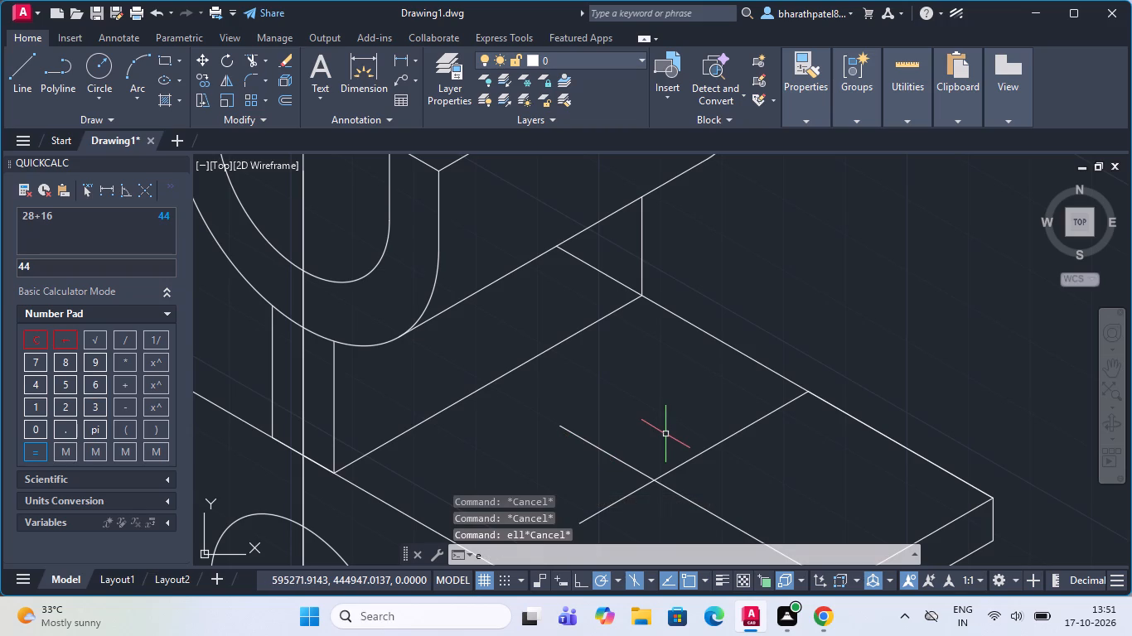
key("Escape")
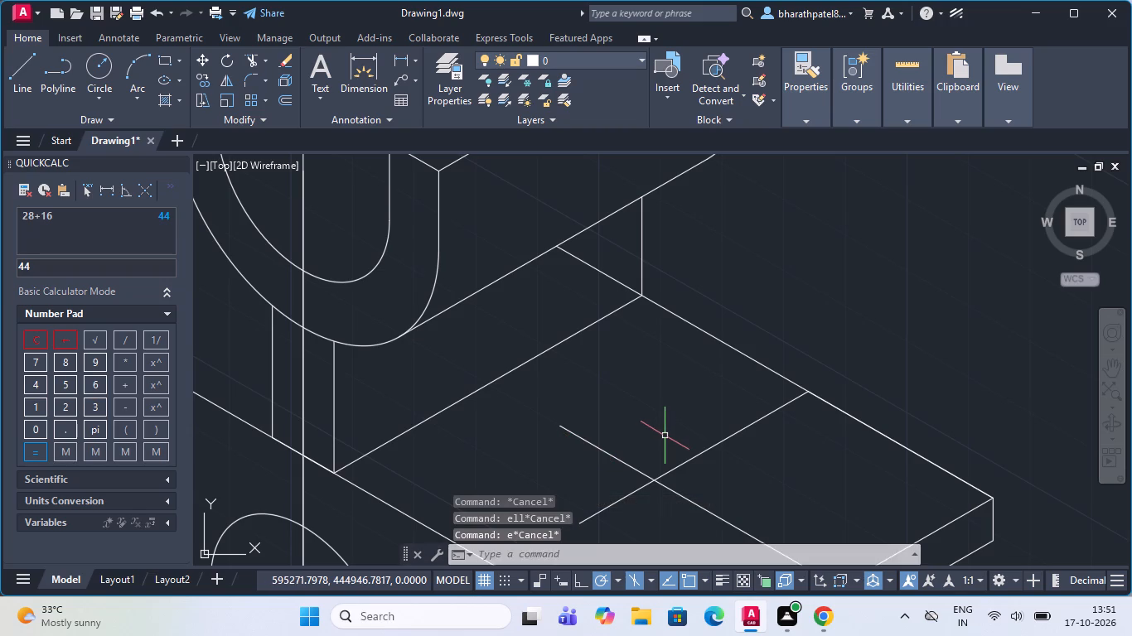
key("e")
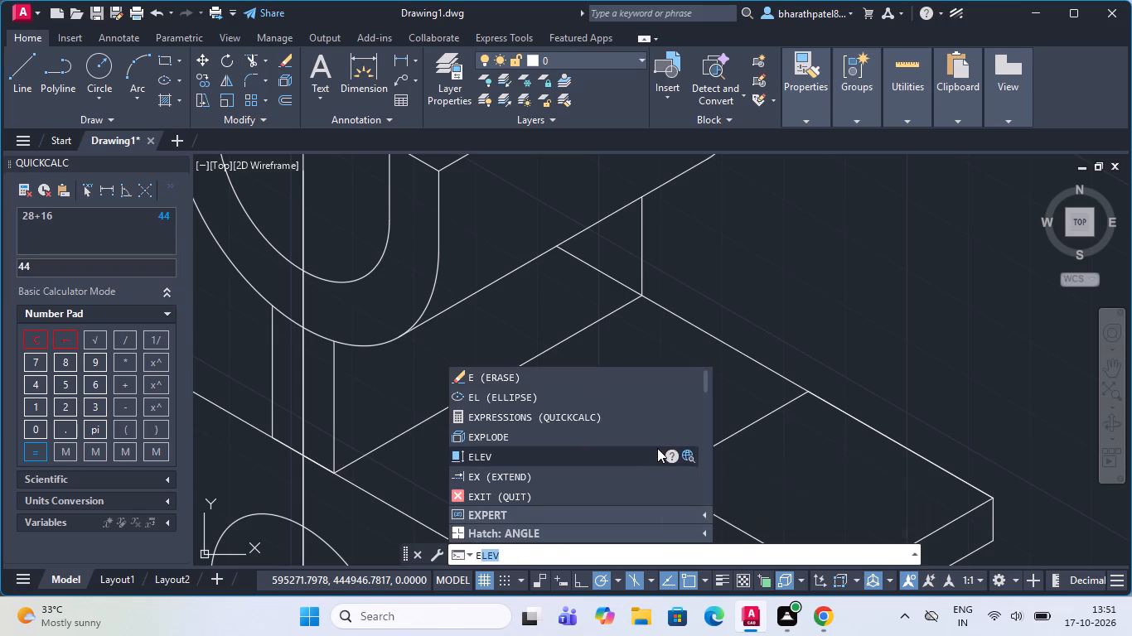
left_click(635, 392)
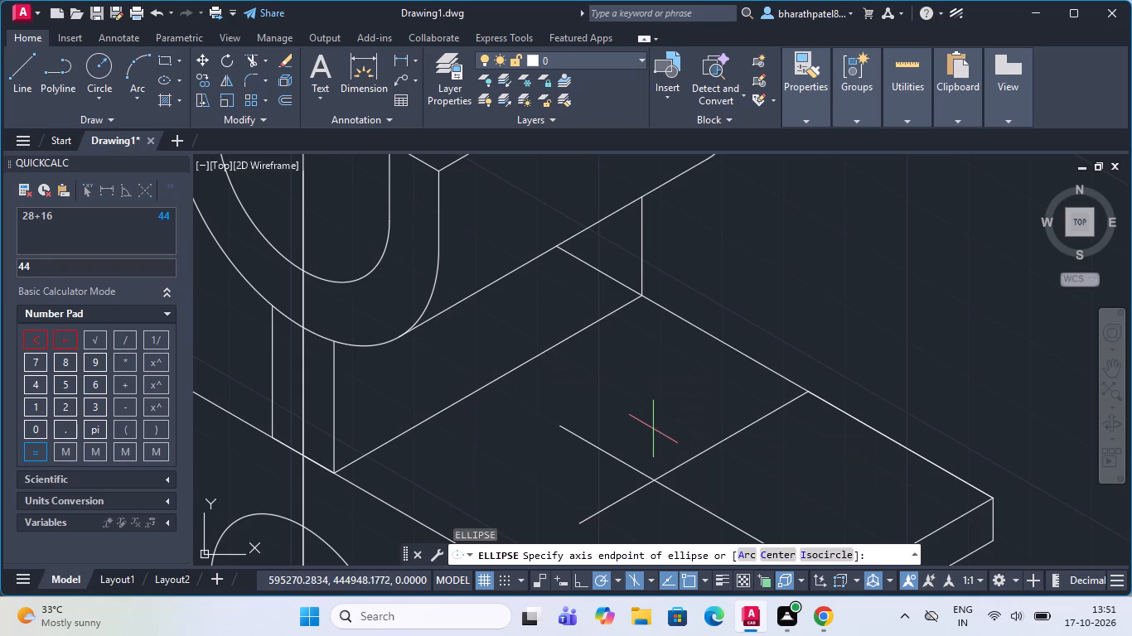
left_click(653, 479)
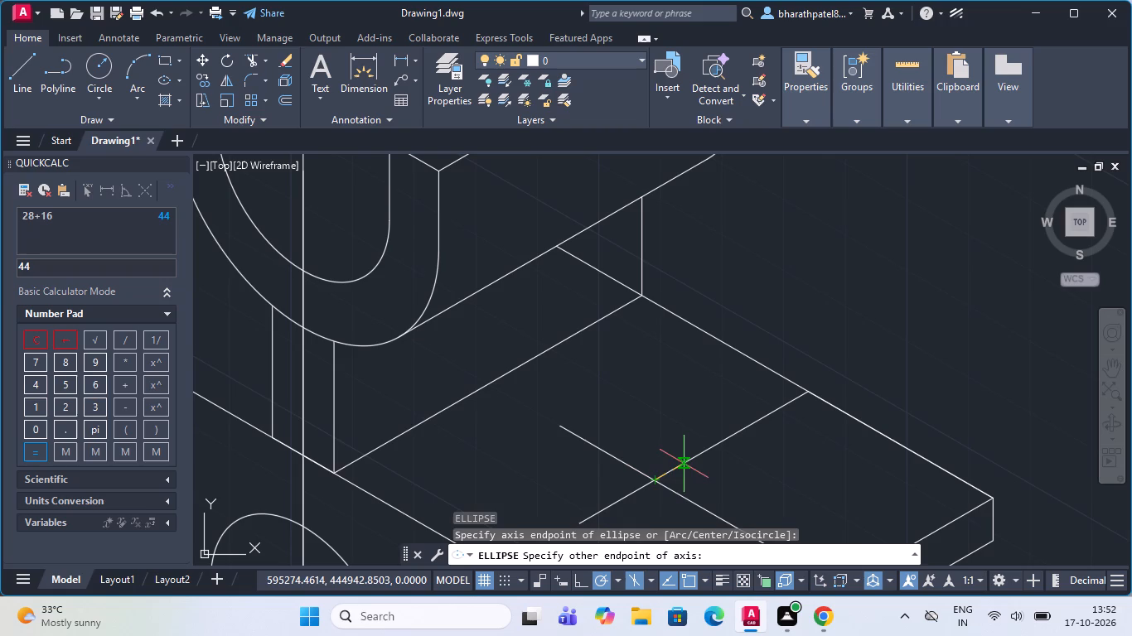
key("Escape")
Draw a 30 diameter top-plane isocircle centred where the two construction lines cross on the L-shaped end's top face.
key("space")
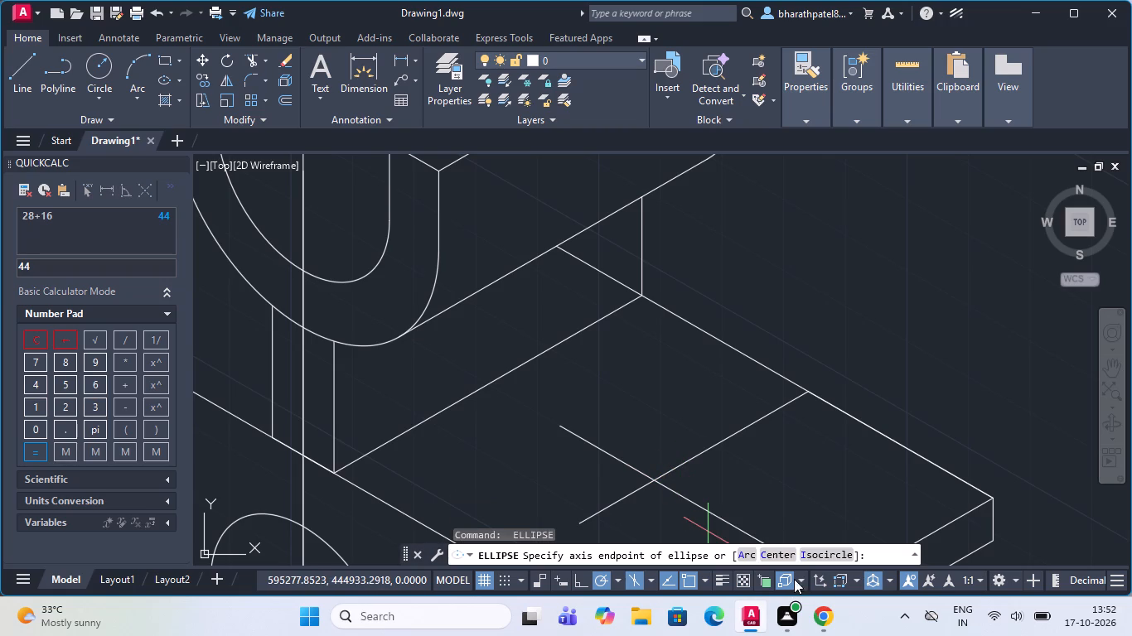
left_click(815, 559)
scroll(685, 413, "down", 1)
scroll(685, 453, "up", 3)
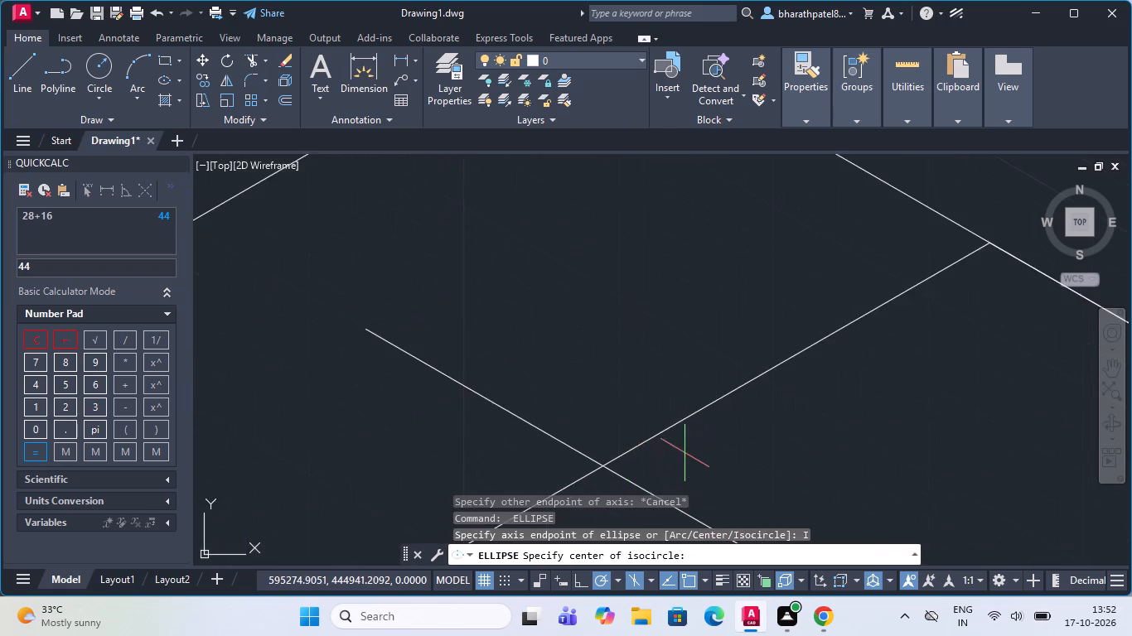
scroll(658, 448, "down", 3)
scroll(580, 503, "up", 3)
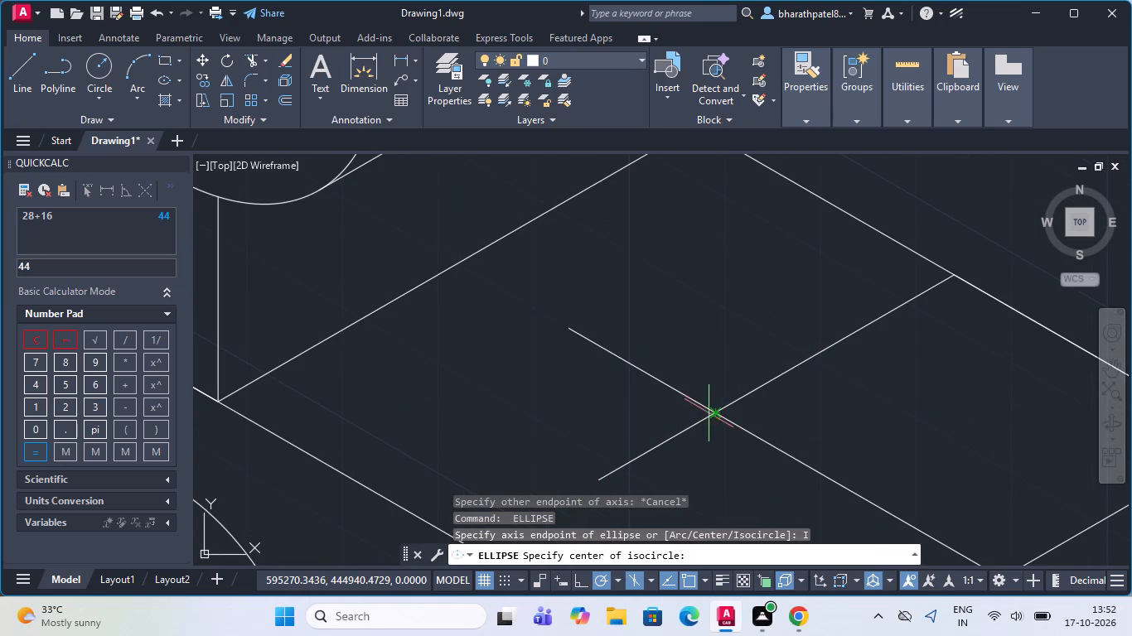
left_click(716, 417)
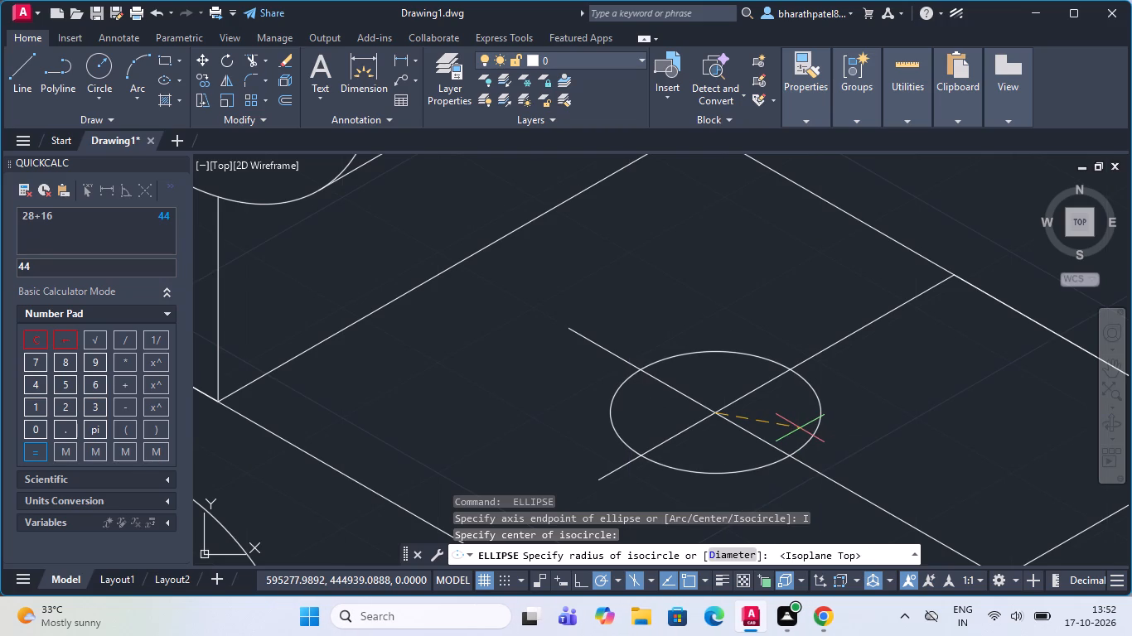
scroll(499, 432, "down", 2)
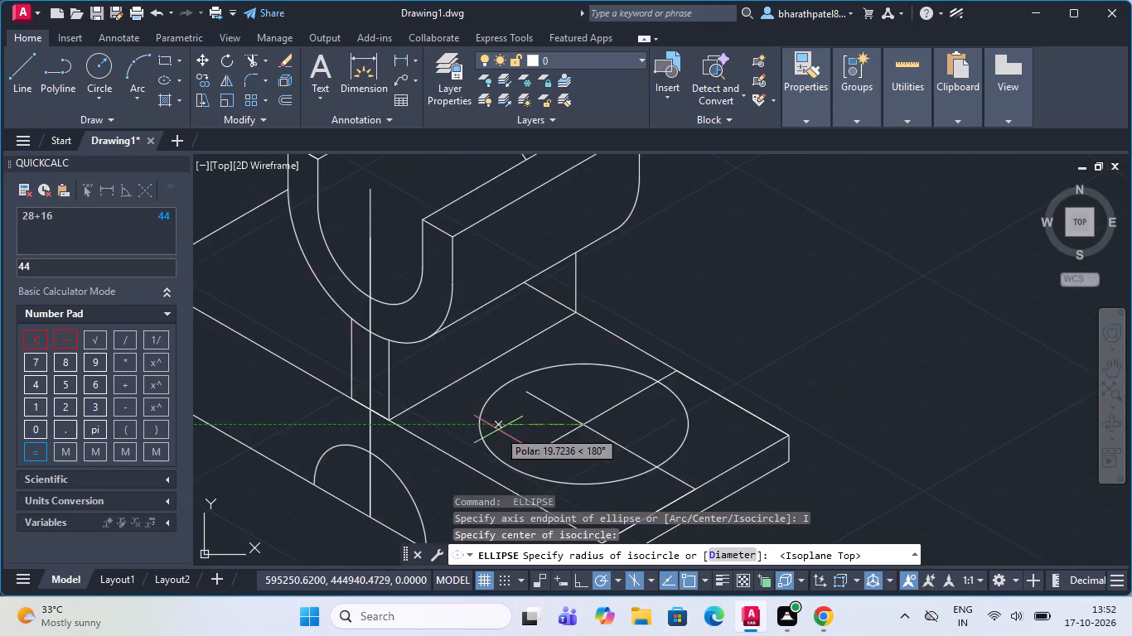
scroll(498, 414, "down", 2)
scroll(508, 445, "up", 2)
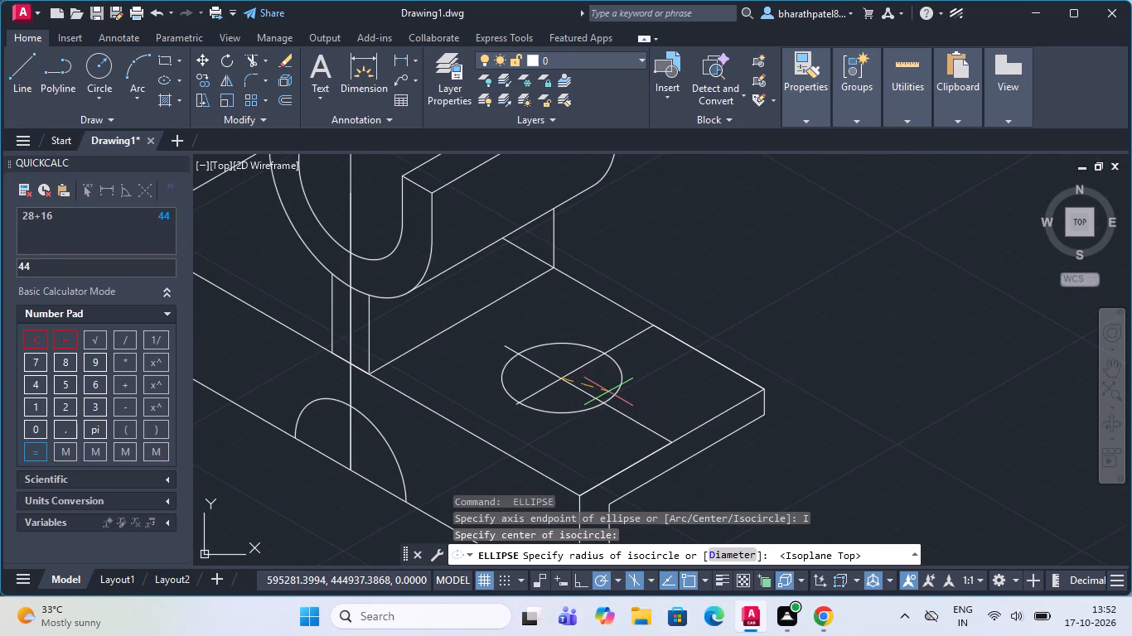
scroll(608, 392, "down", 1)
scroll(386, 440, "up", 1)
scroll(386, 439, "down", 2)
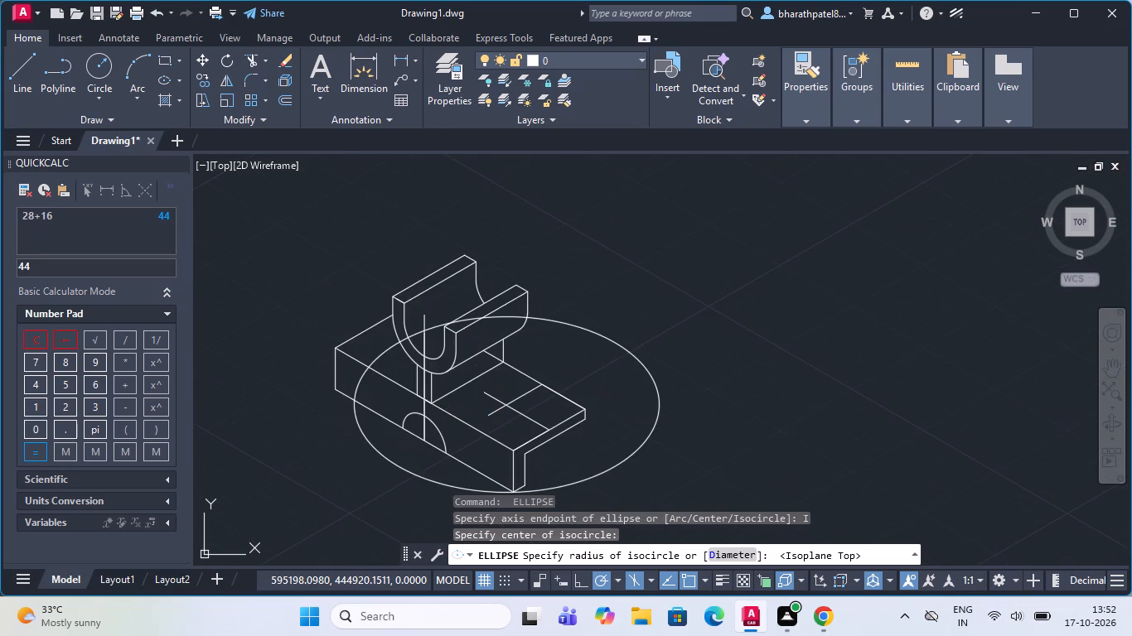
scroll(385, 425, "up", 2)
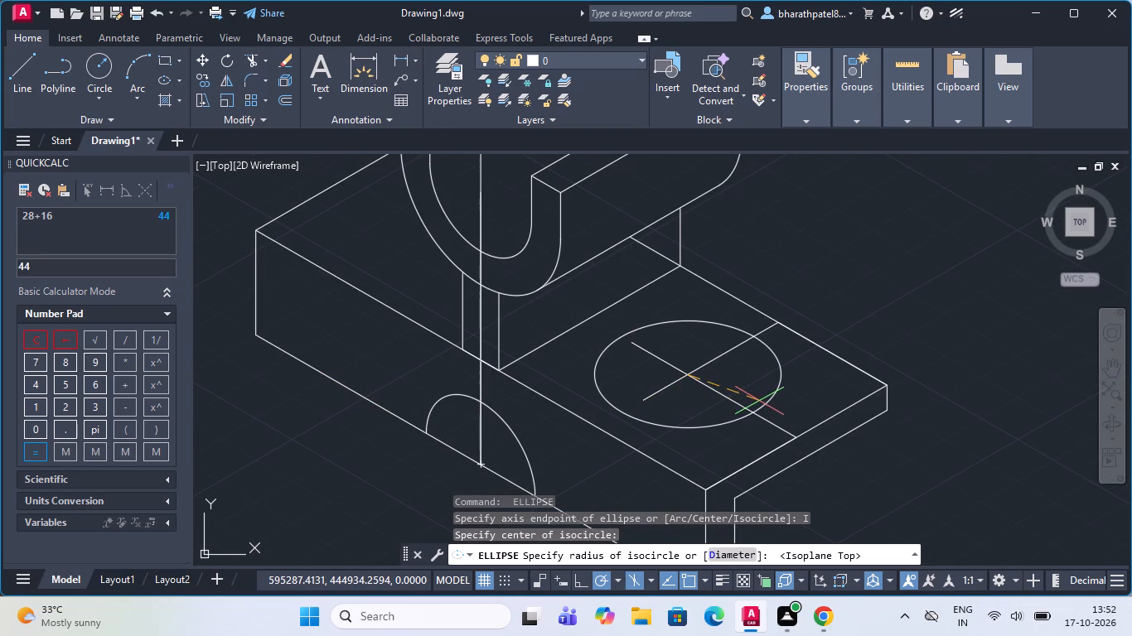
left_click(723, 552)
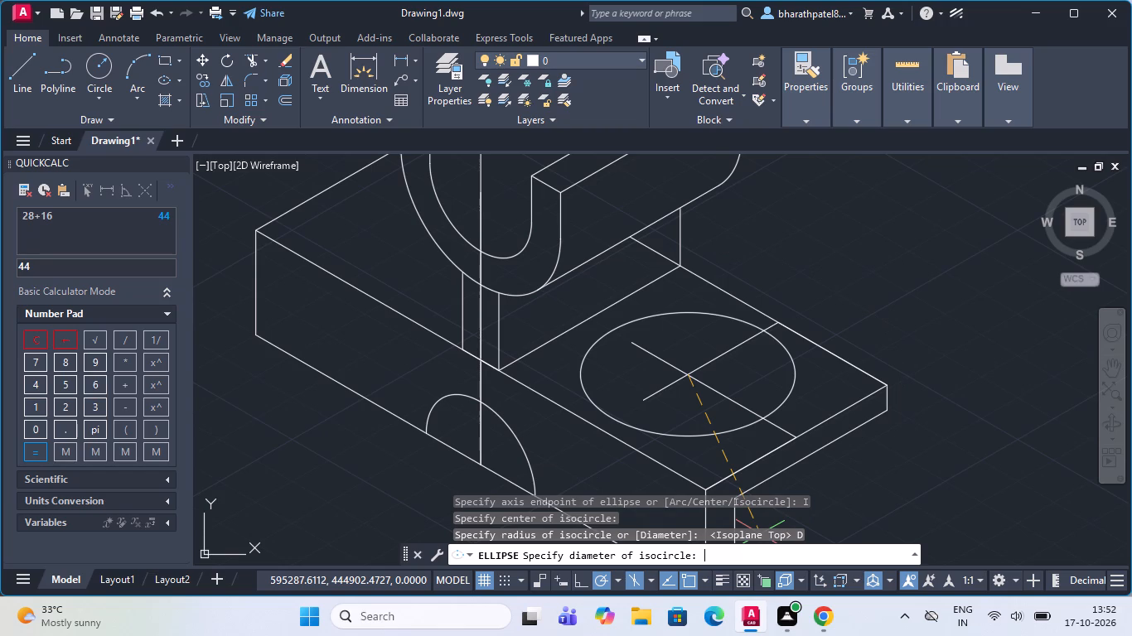
key("3")
key("0")
key("Return")
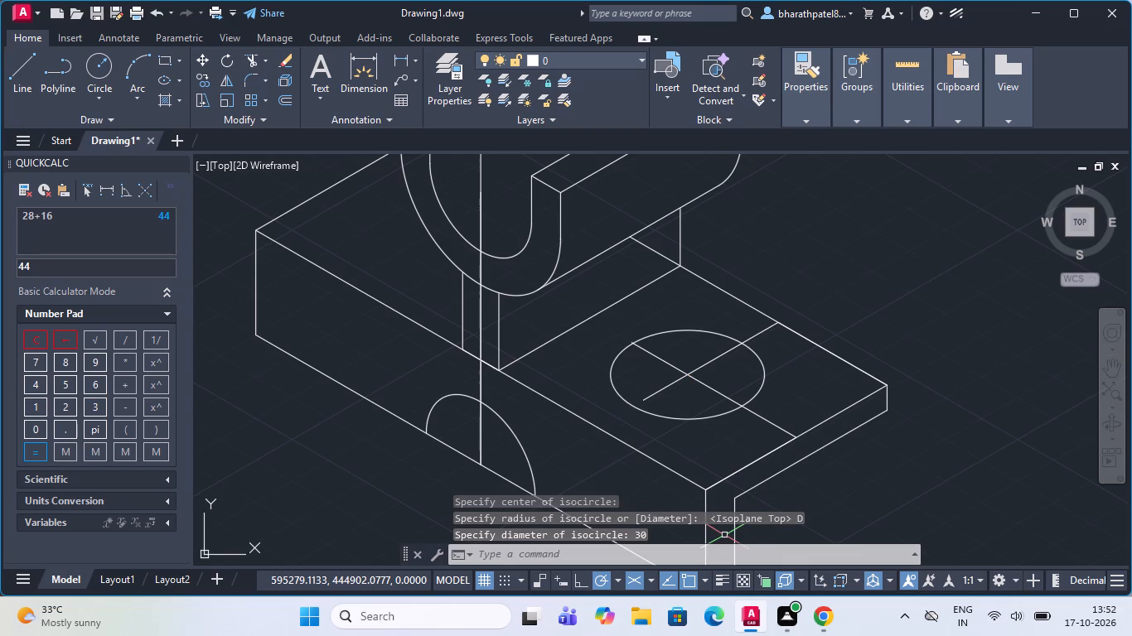
From the isocircle's centre on the L-shaped end, draw a line 6 straight down.
scroll(689, 364, "down", 2)
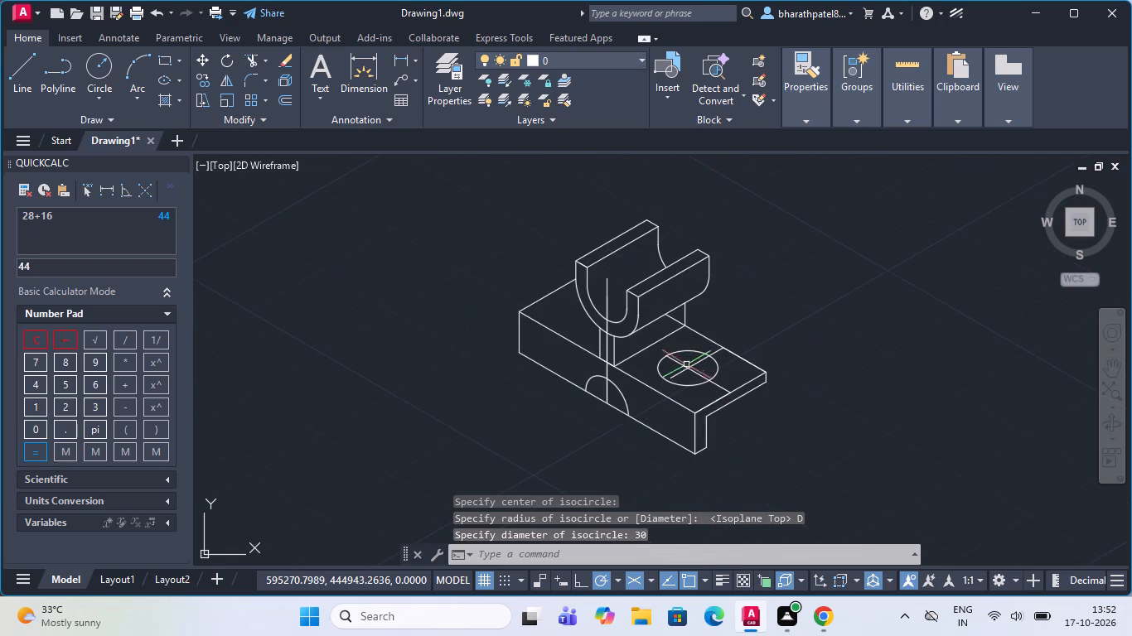
scroll(682, 373, "up", 2)
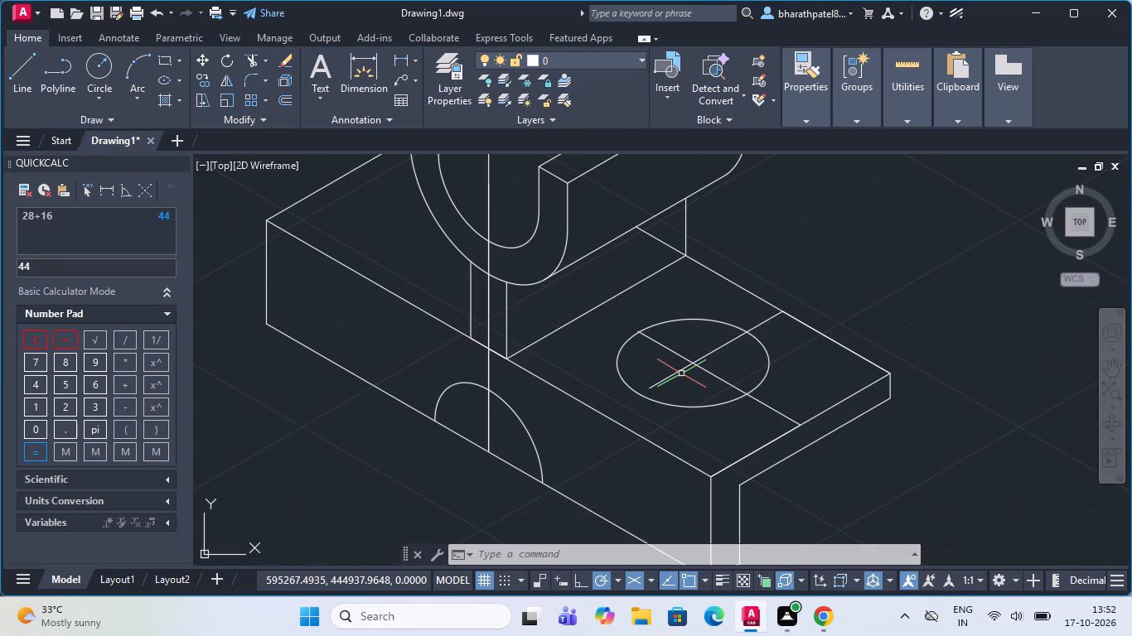
left_click(21, 69)
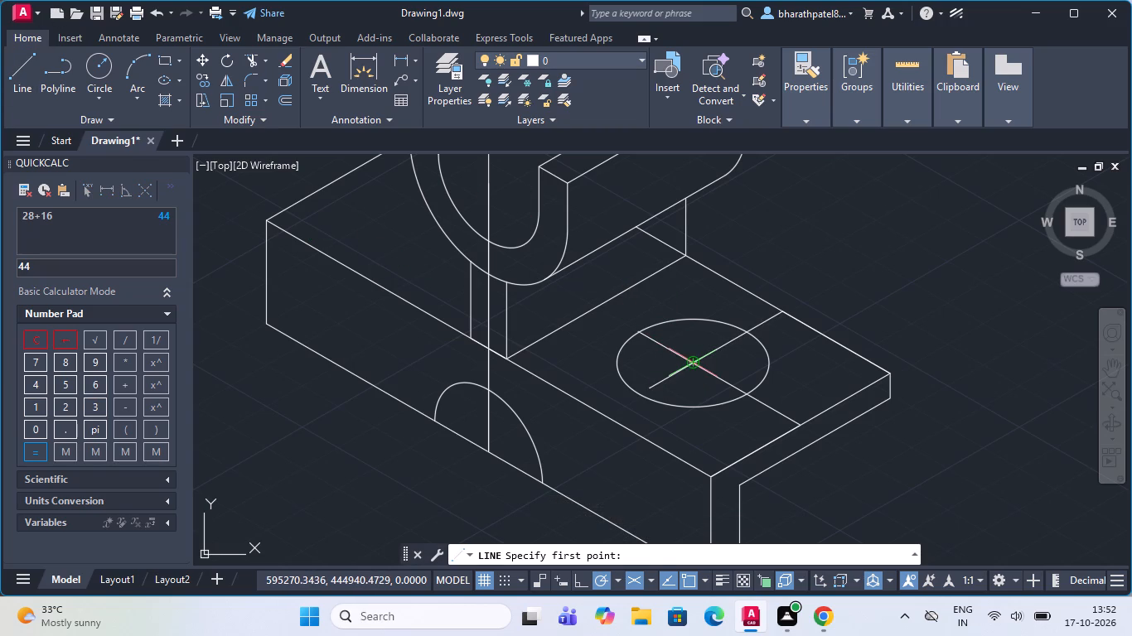
left_click(696, 363)
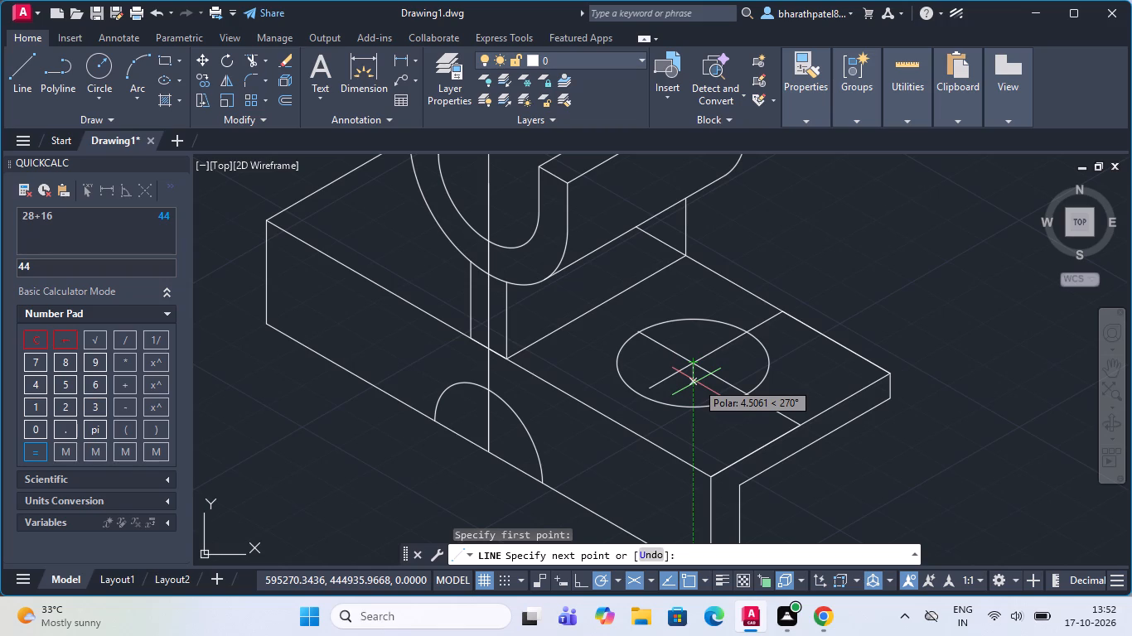
key("6")
key("Return")
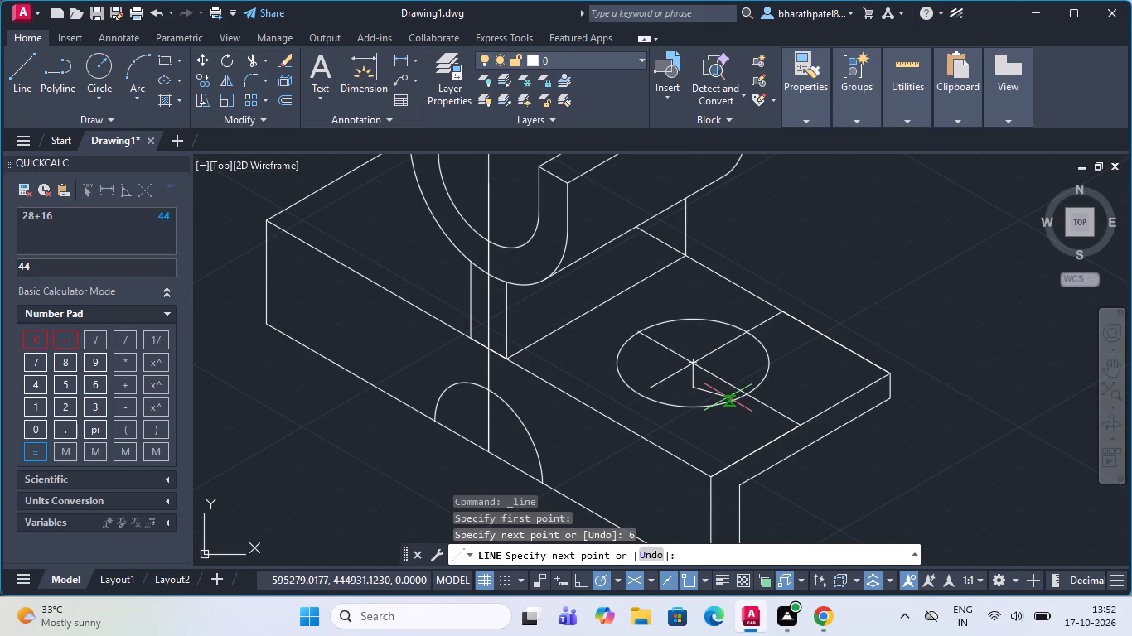
key("Escape")
Copy the isocircle from its centre to the lower end of the short vertical line.
left_click(722, 404)
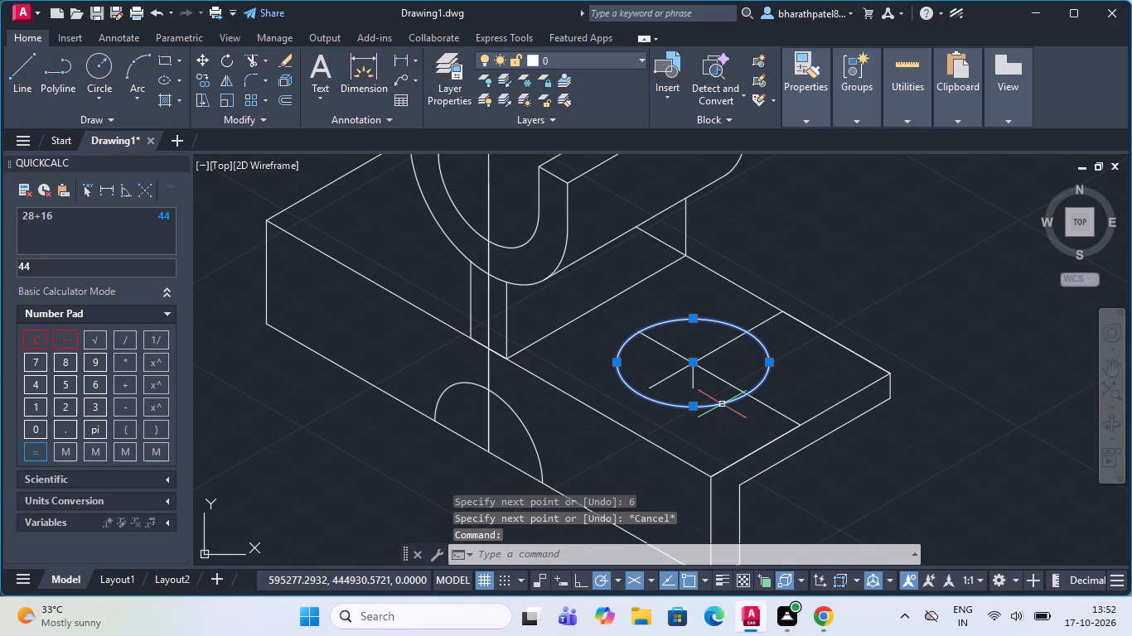
left_click(196, 79)
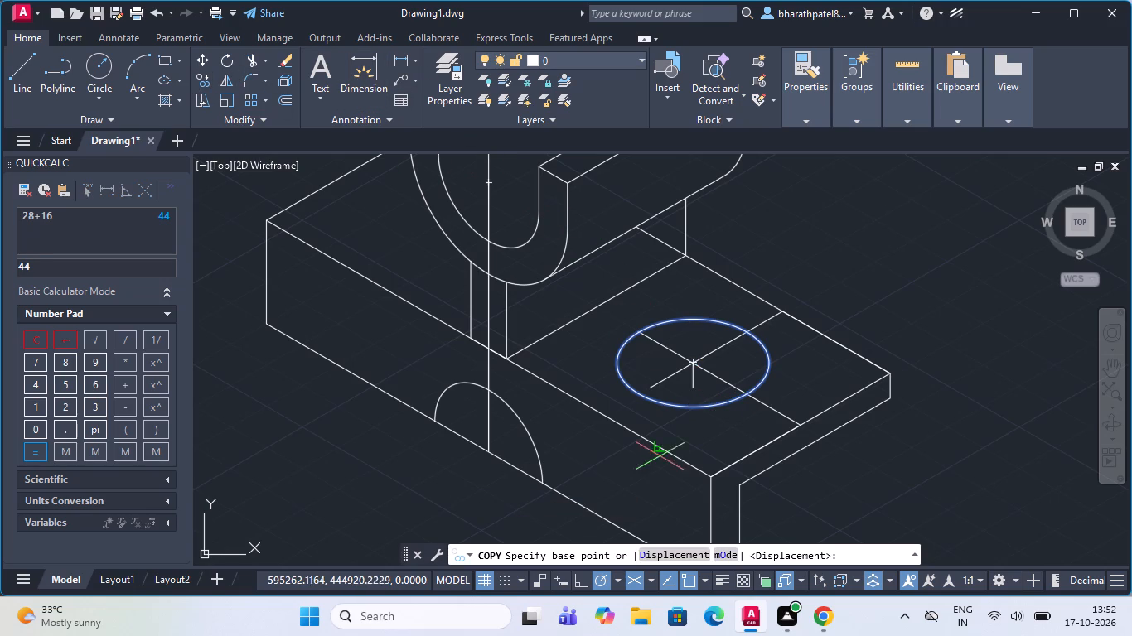
scroll(660, 457, "up", 2)
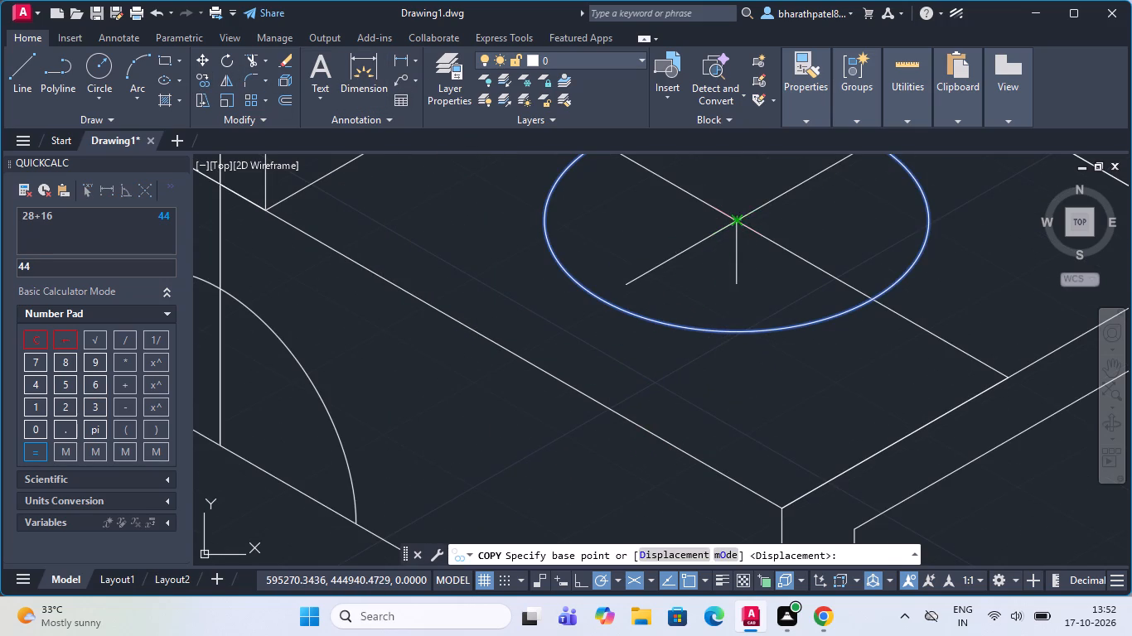
left_click(735, 219)
scroll(743, 287, "up", 5)
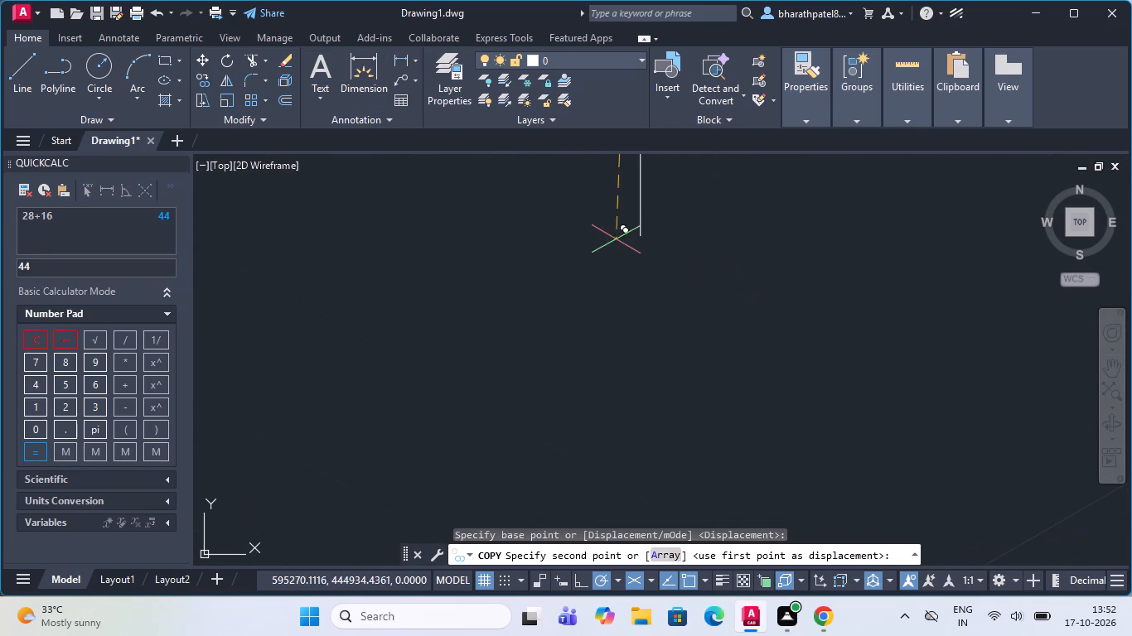
left_click(639, 238)
scroll(639, 238, "down", 6)
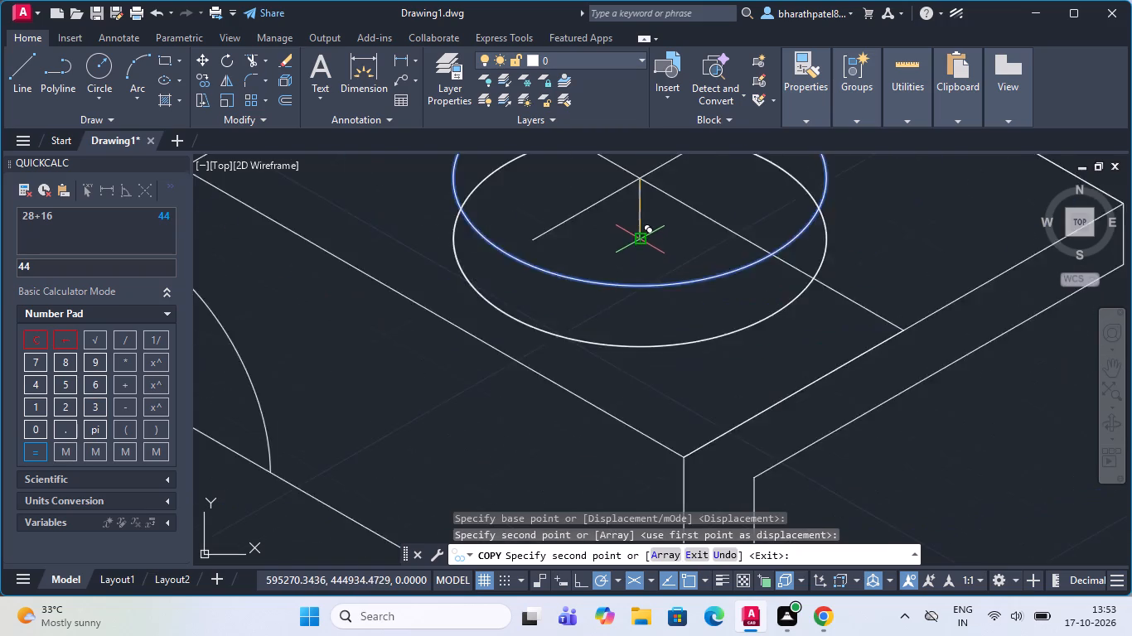
scroll(639, 238, "down", 3)
key("Escape")
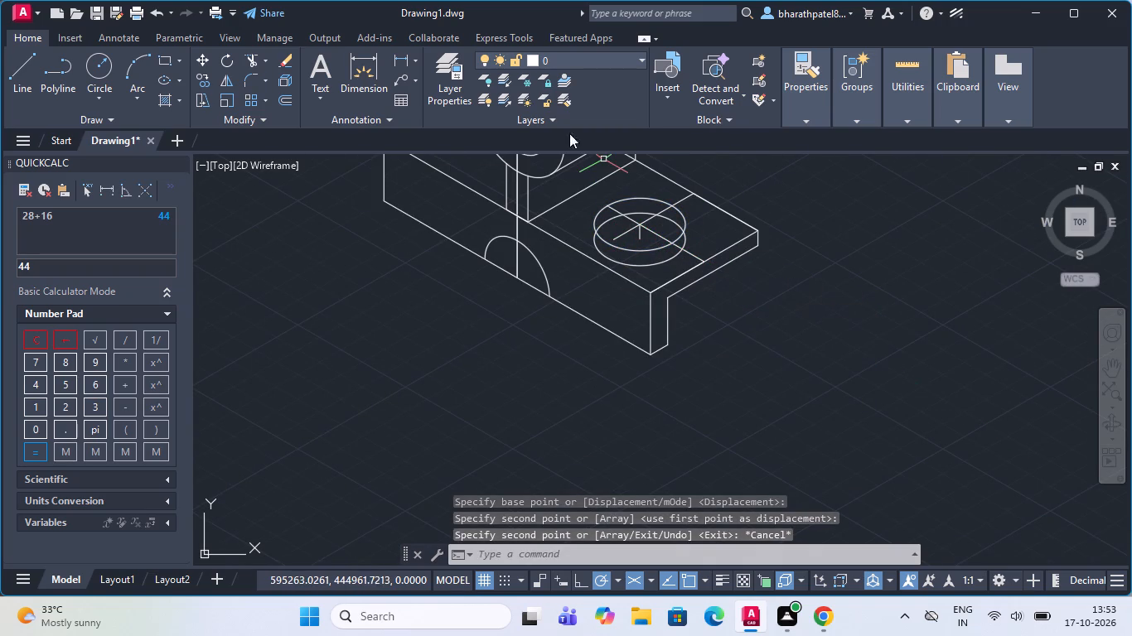
Trim the parts of the copied lower circle that fall outside the upper hole circle.
left_click(245, 59)
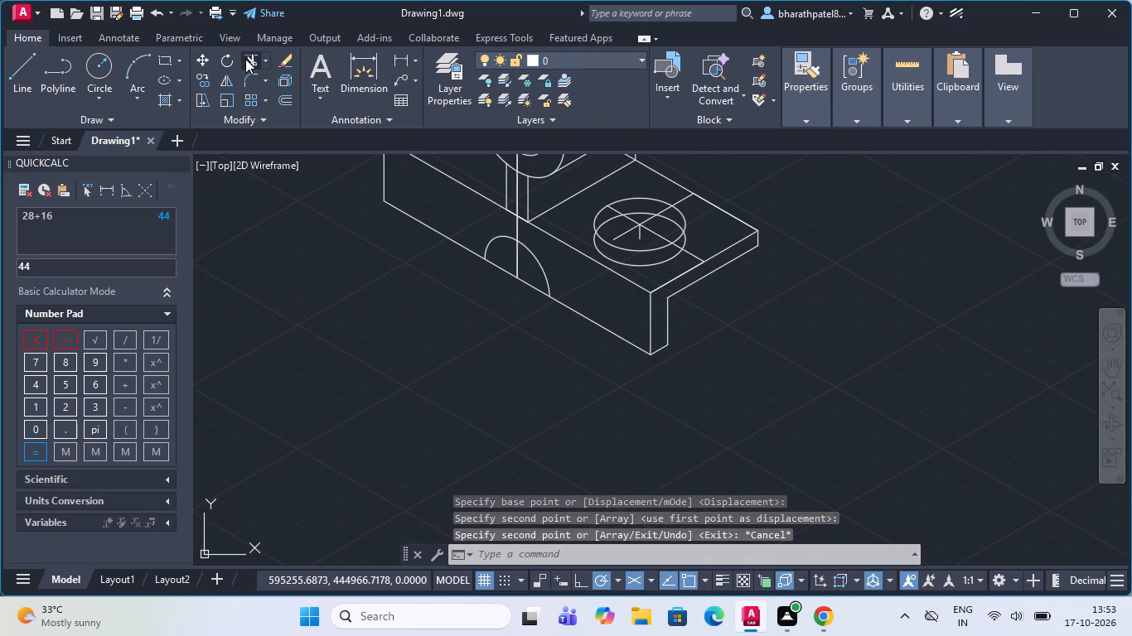
left_click(626, 266)
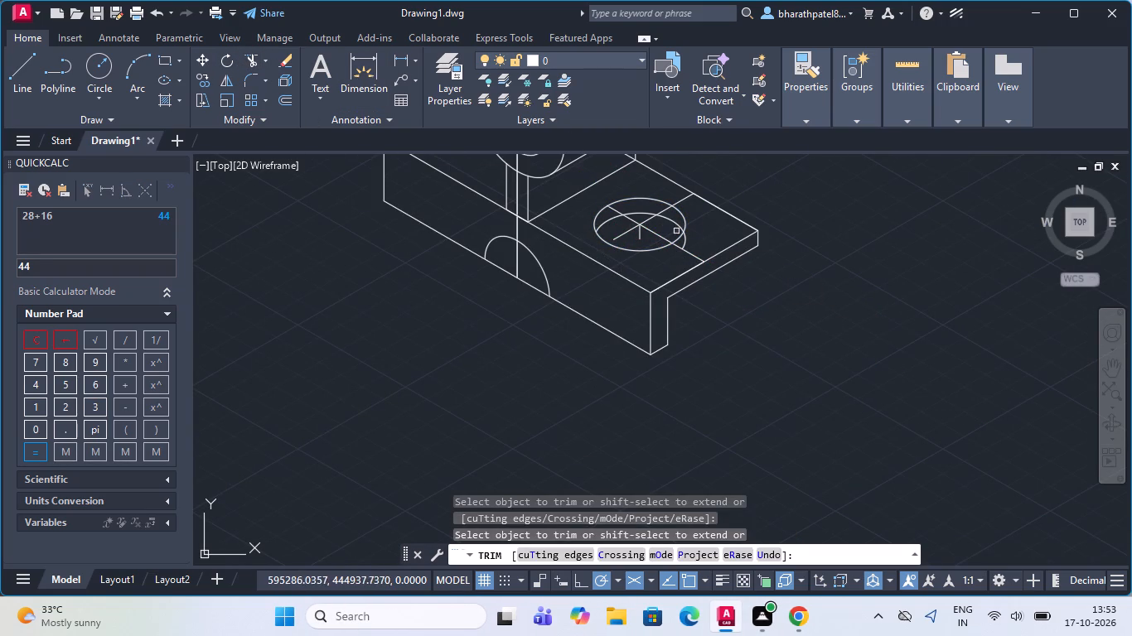
scroll(675, 230, "up", 4)
left_click(727, 290)
scroll(727, 290, "down", 2)
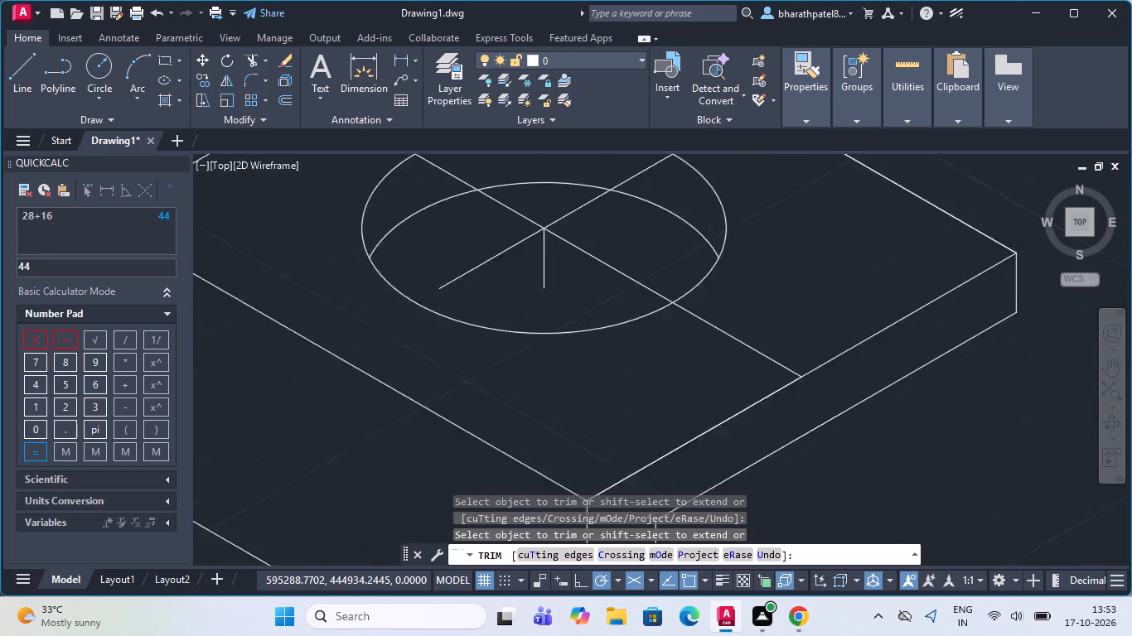
scroll(727, 290, "down", 2)
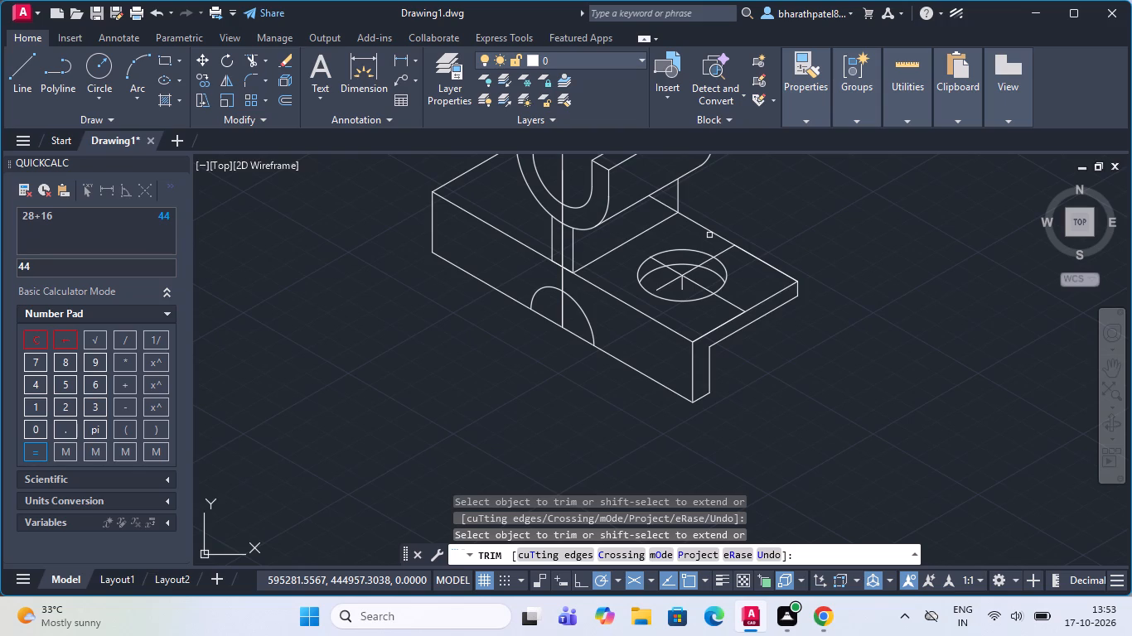
From the midpoint of the visible top edge at the base's plain end, draw a 30 line parallel to the long edges.
scroll(249, 166, "down", 2)
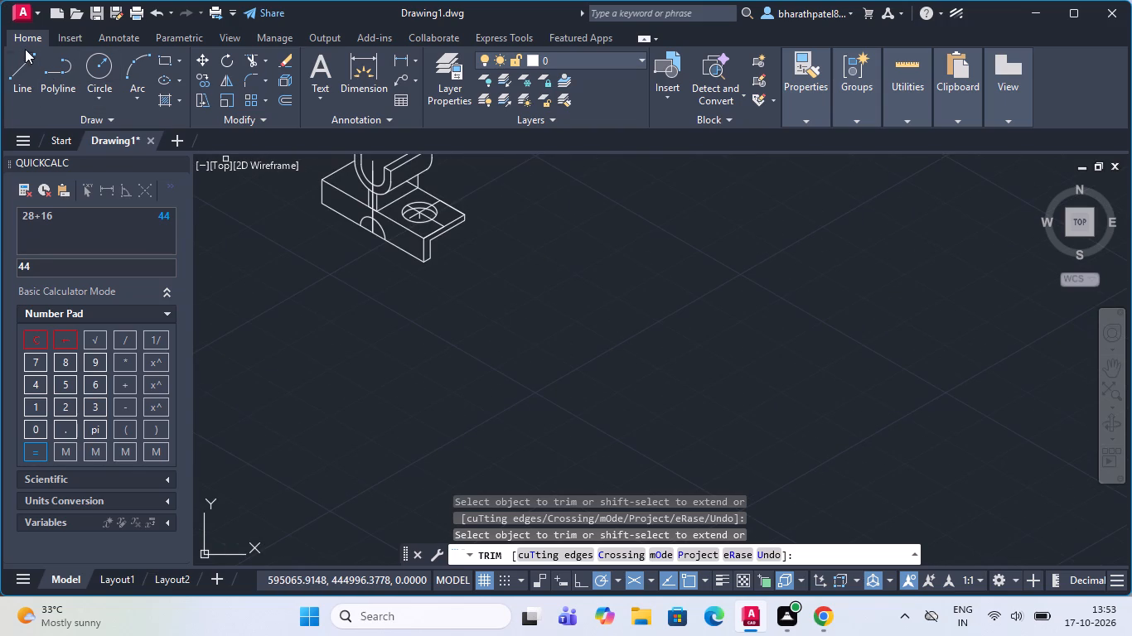
left_click(21, 68)
scroll(480, 258, "down", 2)
scroll(419, 205, "up", 3)
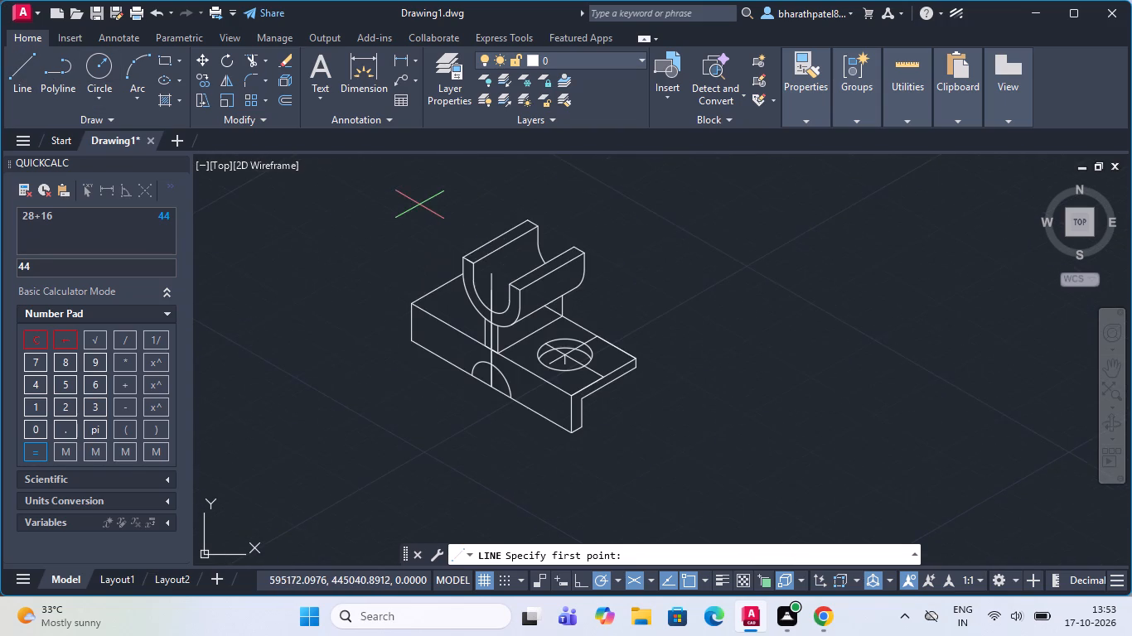
scroll(424, 202, "up", 4)
scroll(424, 202, "down", 4)
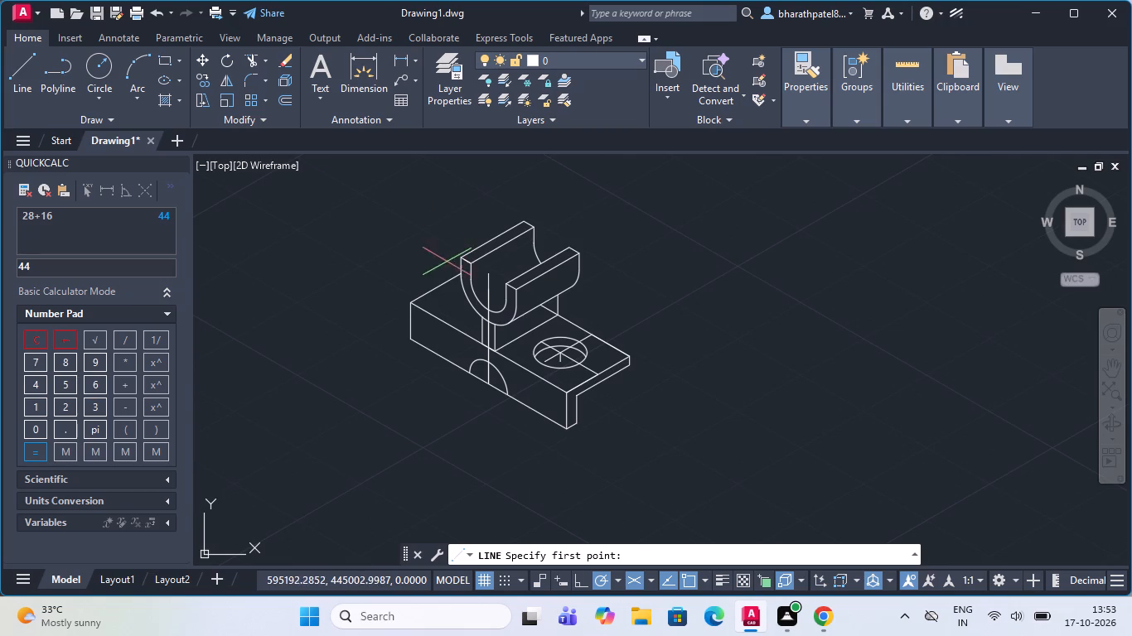
left_click(437, 285)
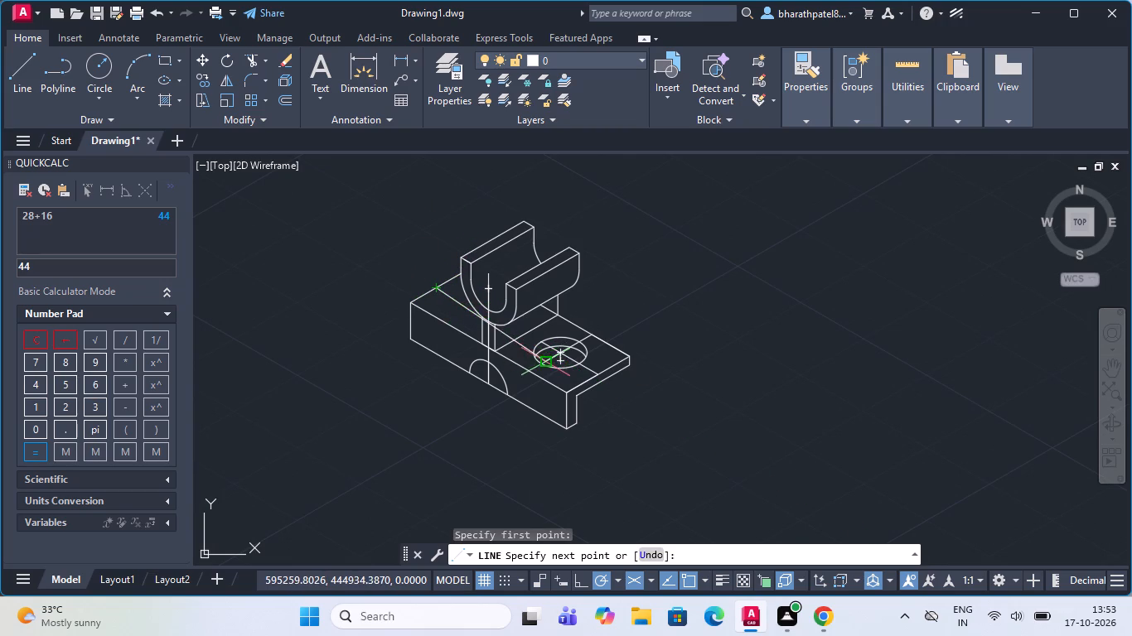
scroll(511, 340, "up", 3)
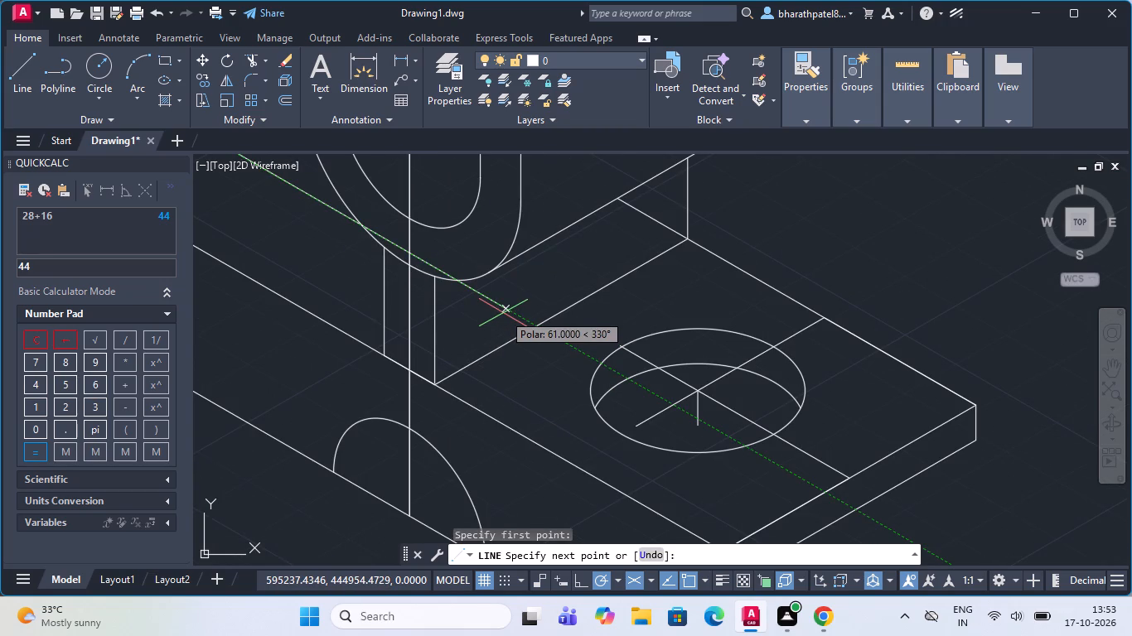
type("30")
key("Return")
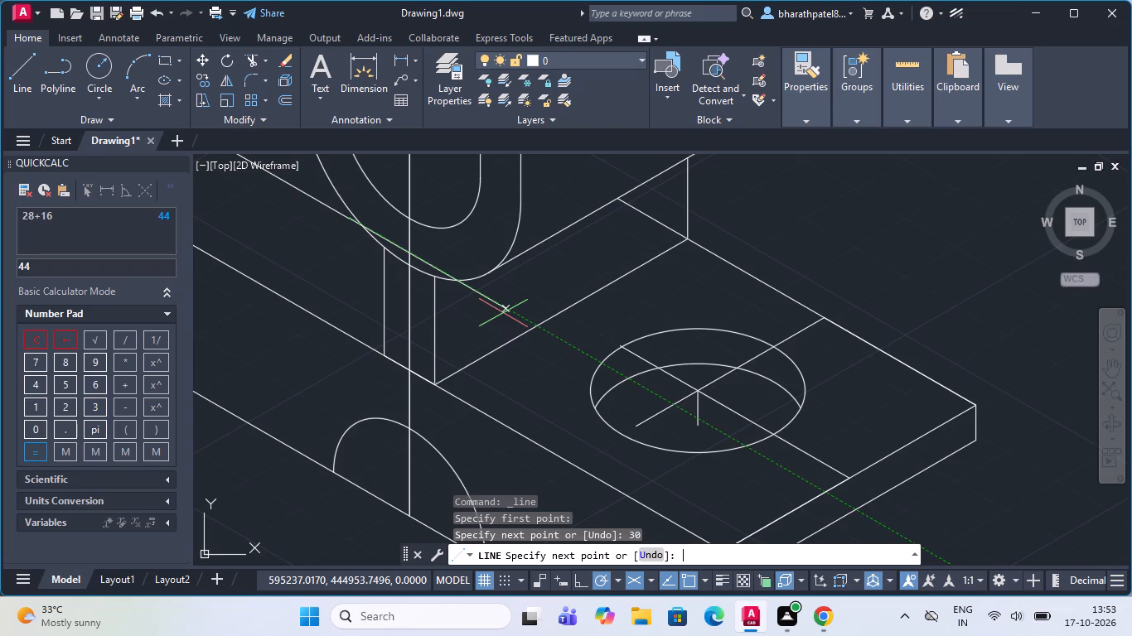
scroll(503, 313, "down", 2)
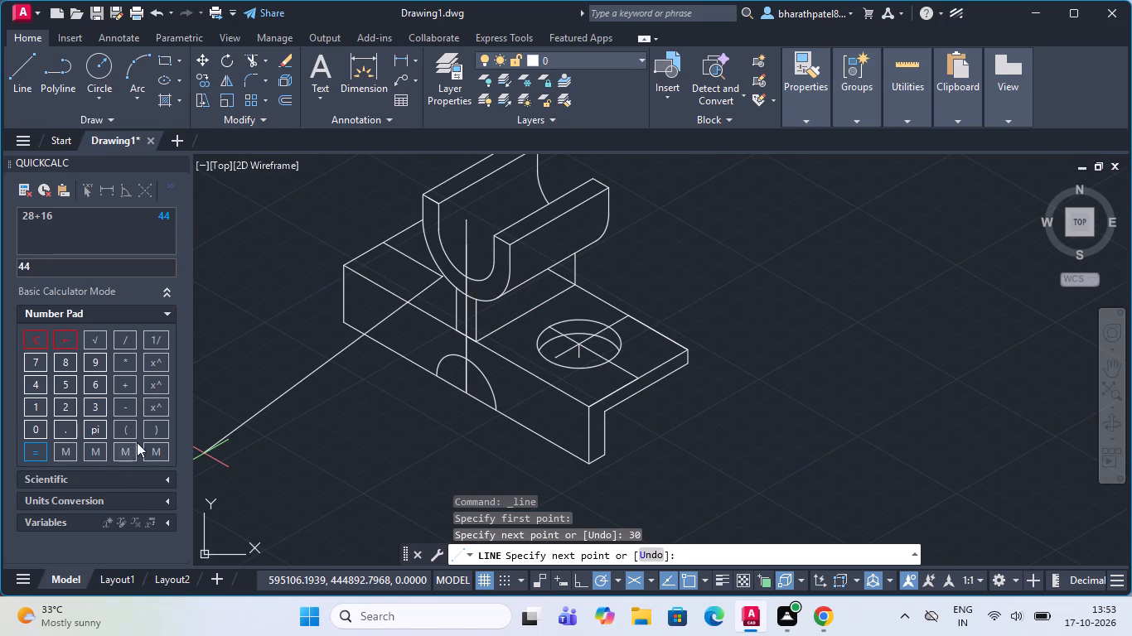
key("Escape")
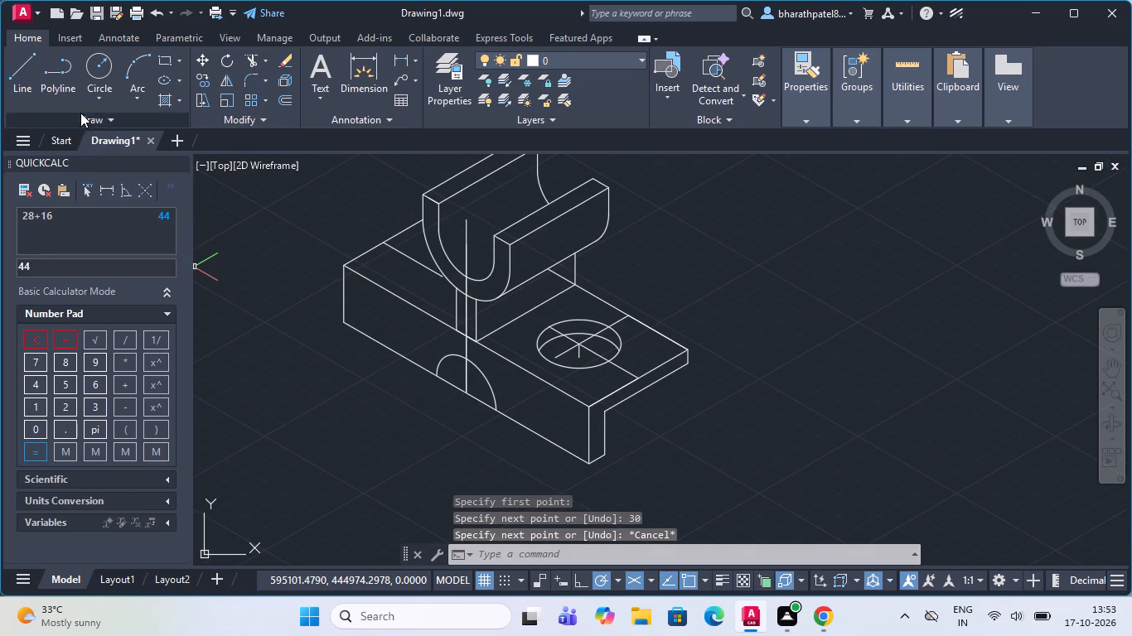
Delete the 30 line running from the midpoint of the top edge at the base's plain end.
left_click(17, 64)
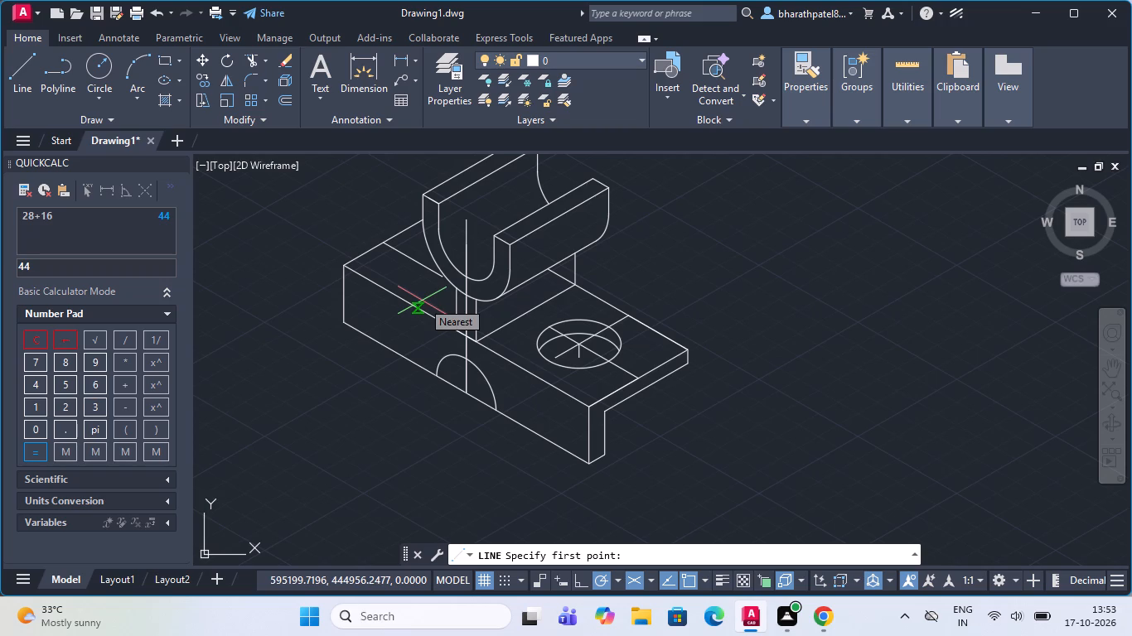
key("Escape")
left_click(399, 250)
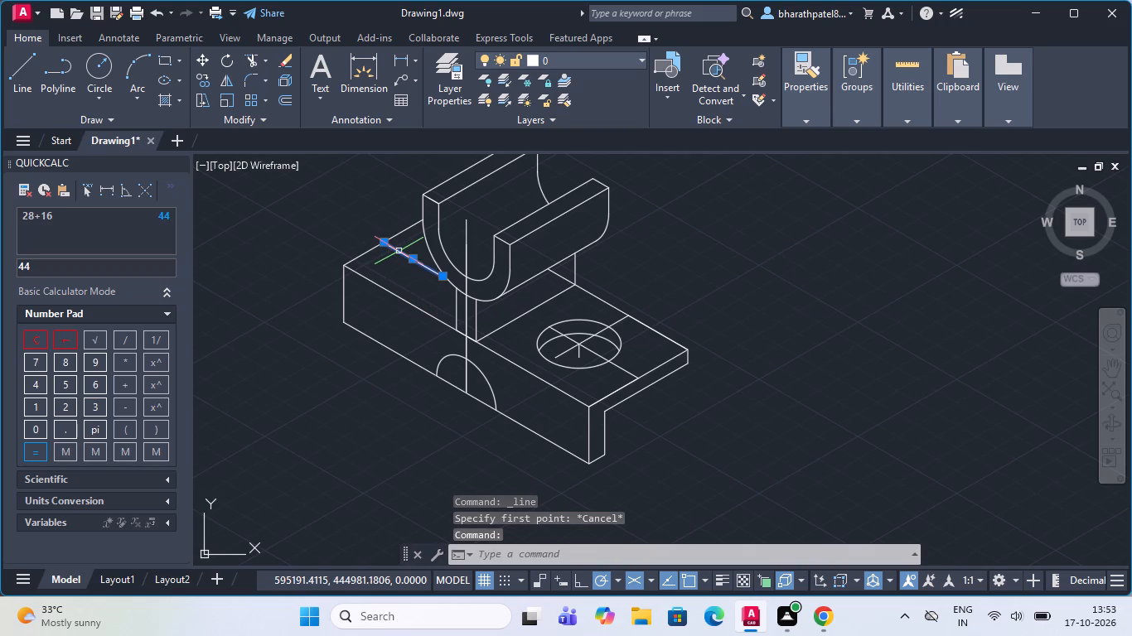
key("Delete")
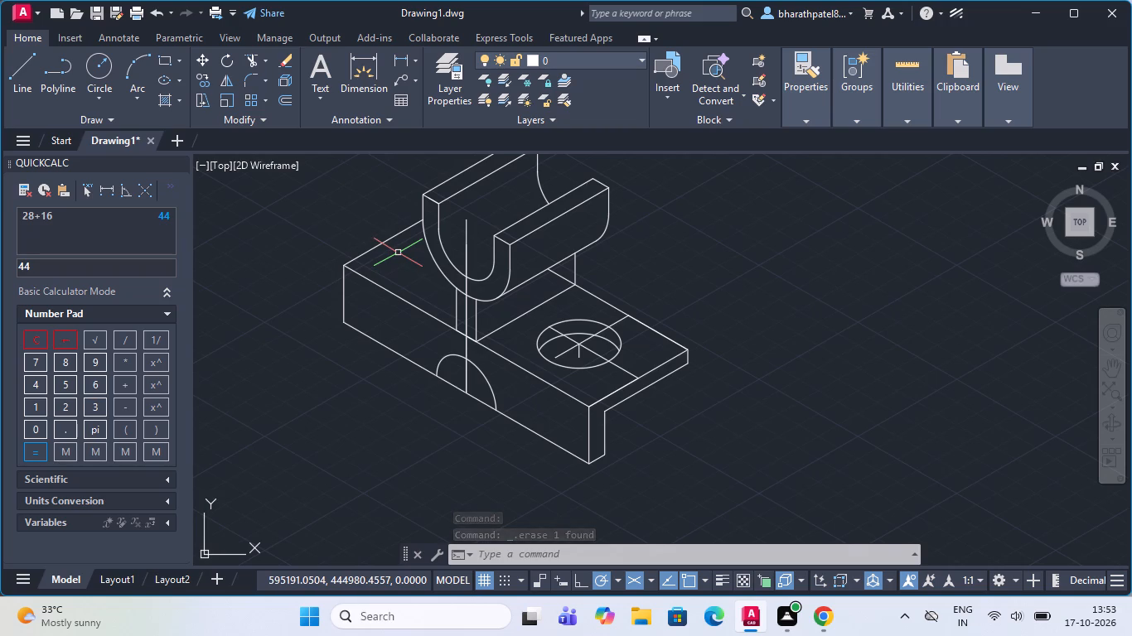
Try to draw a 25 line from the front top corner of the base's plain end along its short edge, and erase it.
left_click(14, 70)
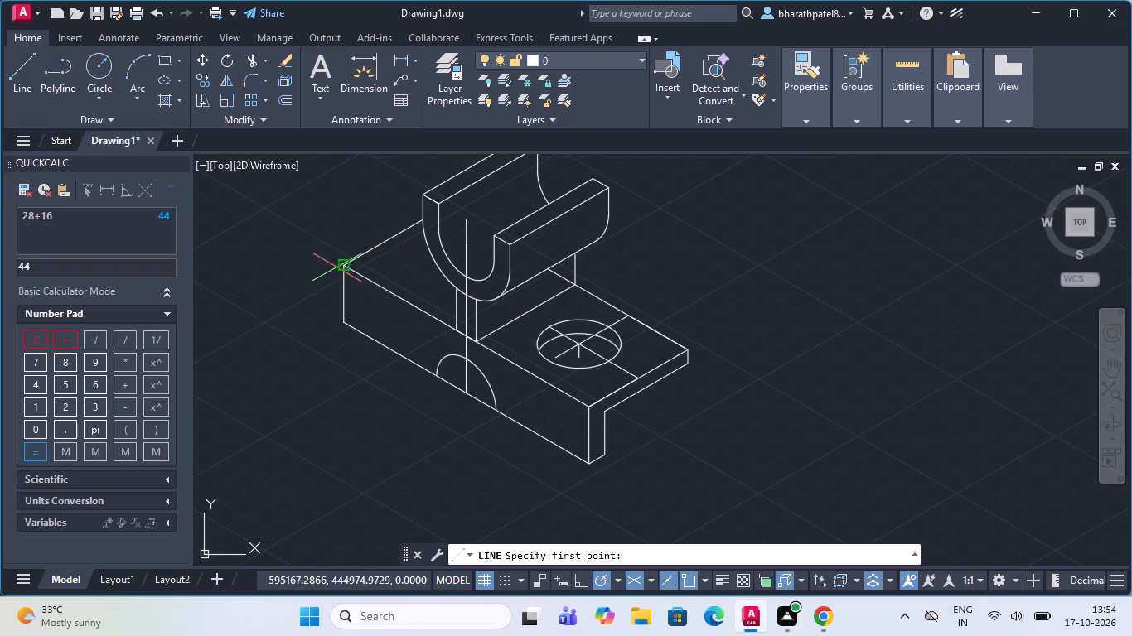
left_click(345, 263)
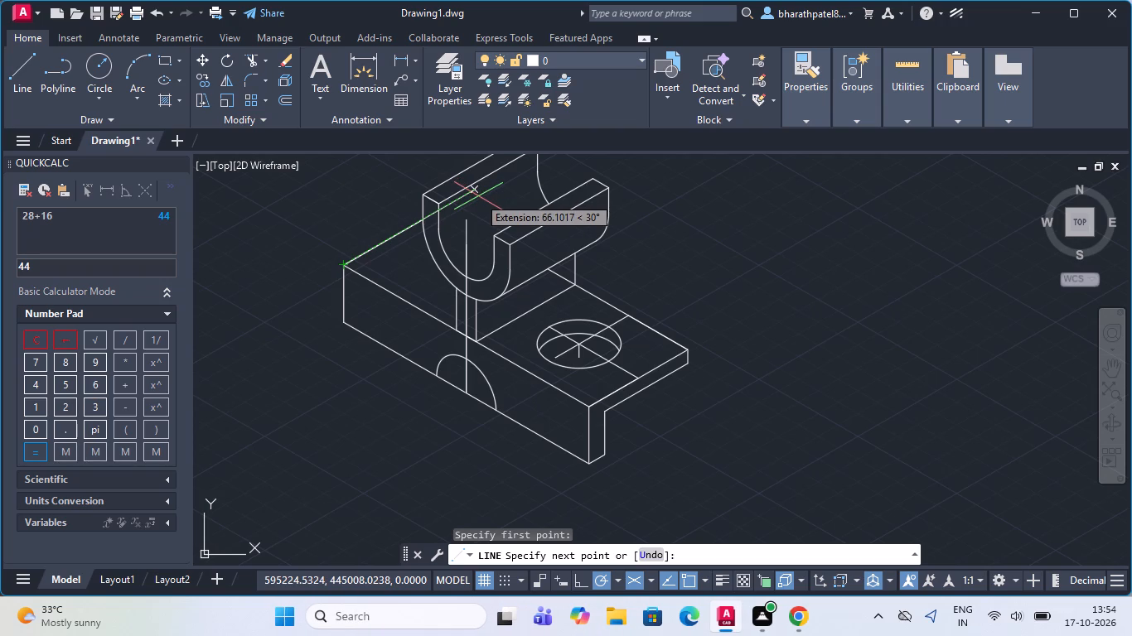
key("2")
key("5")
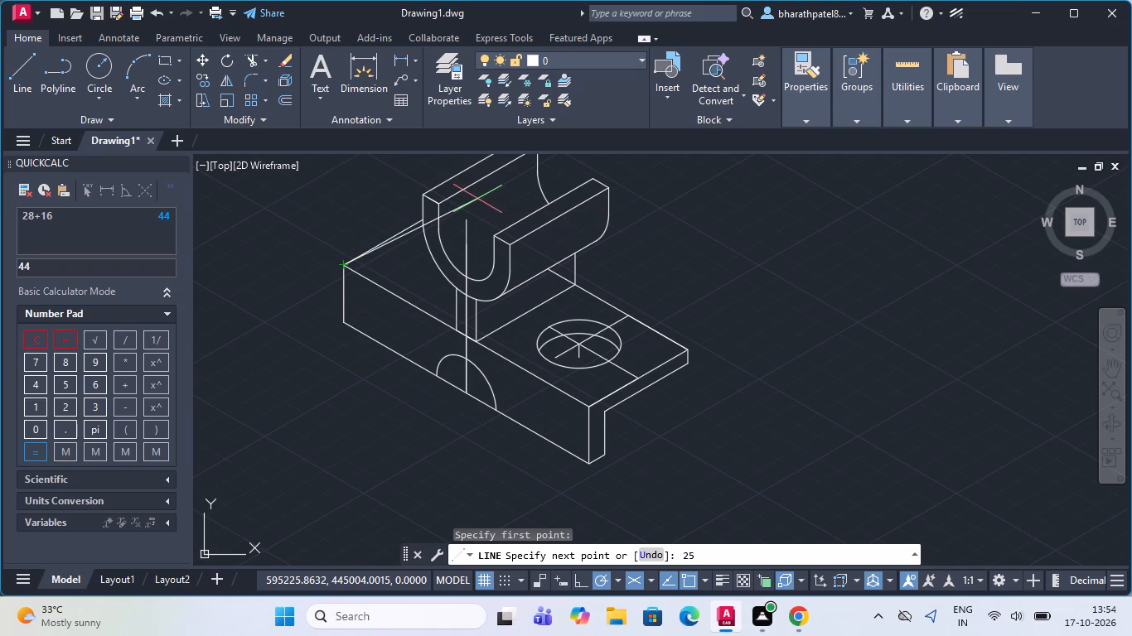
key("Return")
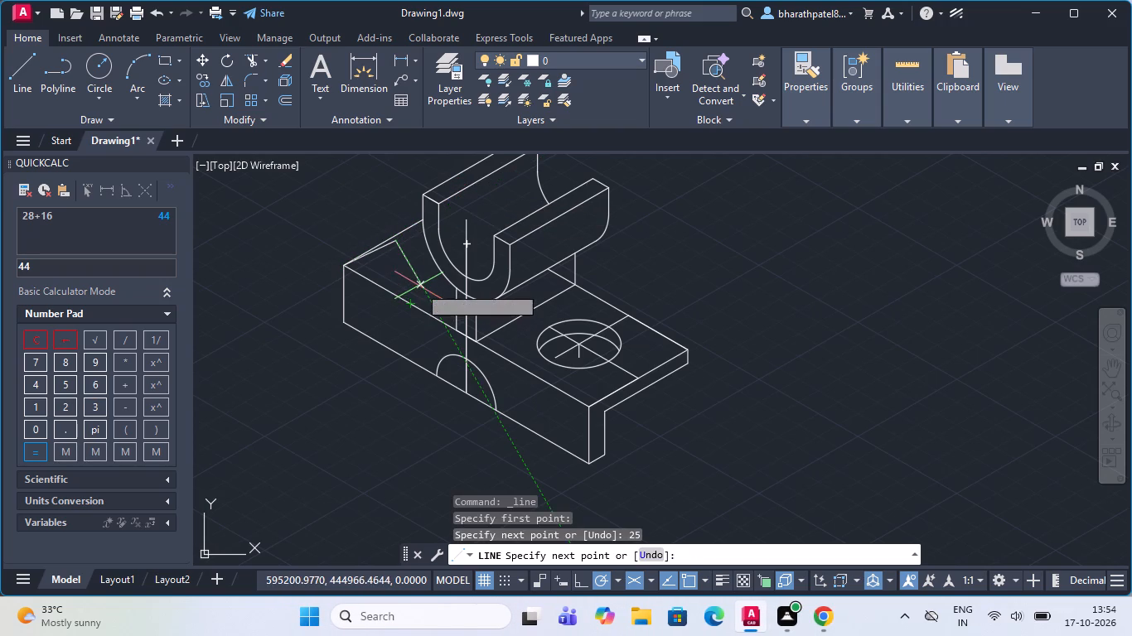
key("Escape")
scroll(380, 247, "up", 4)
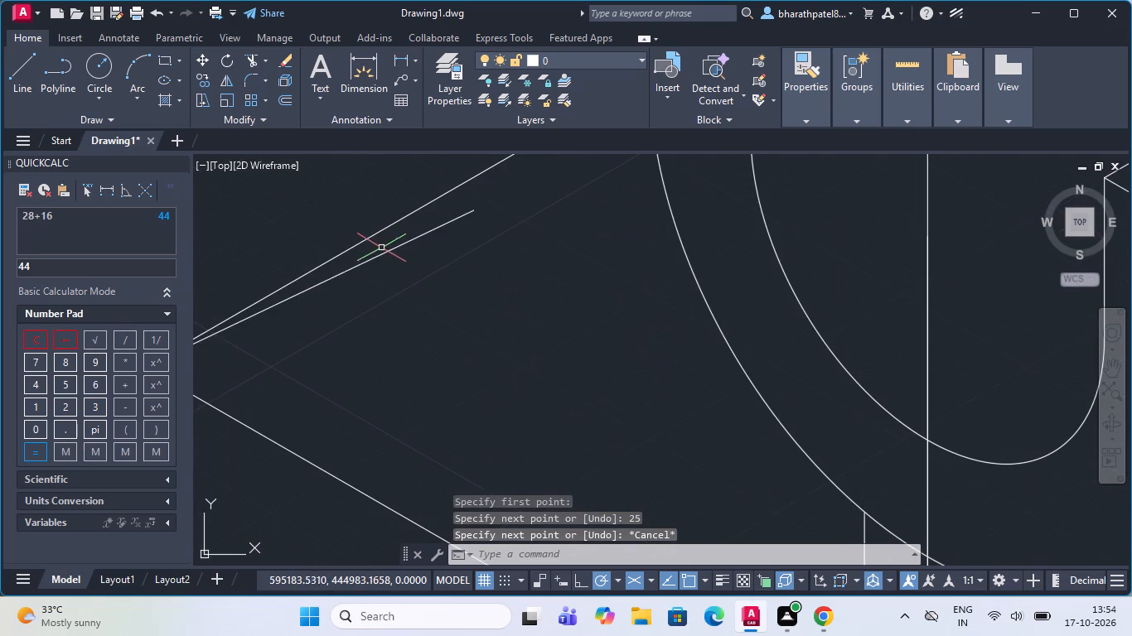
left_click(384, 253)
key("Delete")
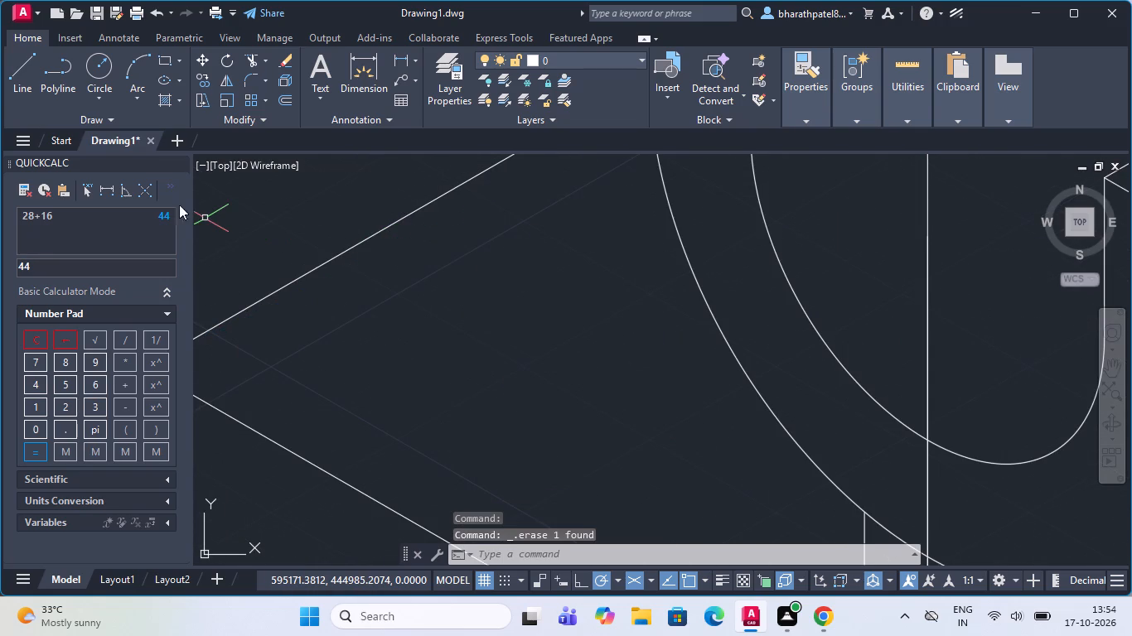
From the front top corner at the base's plain end, draw a 25 line along the short edge, continuing about 46 parallel to the long edges.
left_click(23, 61)
scroll(289, 248, "down", 3)
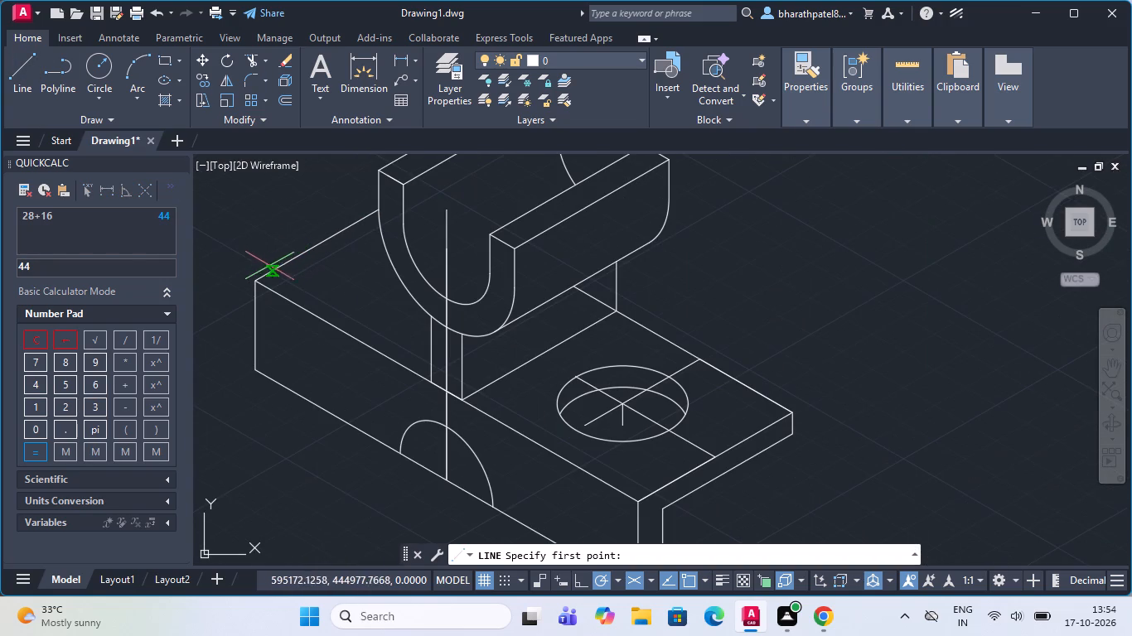
left_click(256, 282)
scroll(256, 282, "down", 2)
scroll(270, 238, "up", 2)
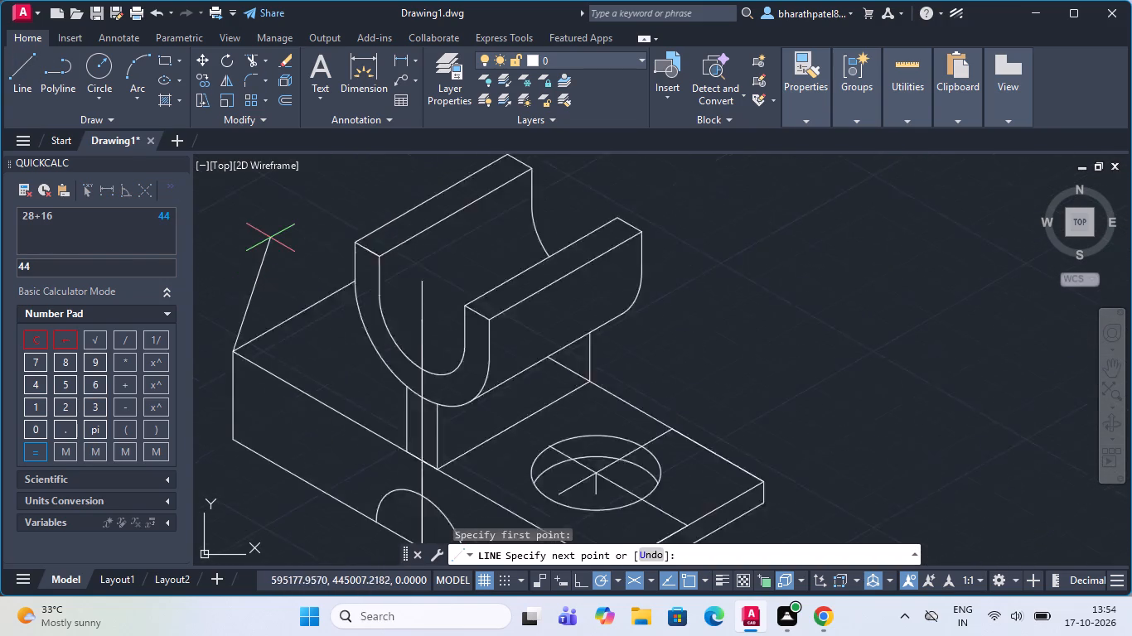
scroll(270, 238, "up", 1)
scroll(272, 238, "down", 4)
scroll(273, 240, "up", 2)
scroll(276, 243, "down", 3)
scroll(340, 280, "down", 1)
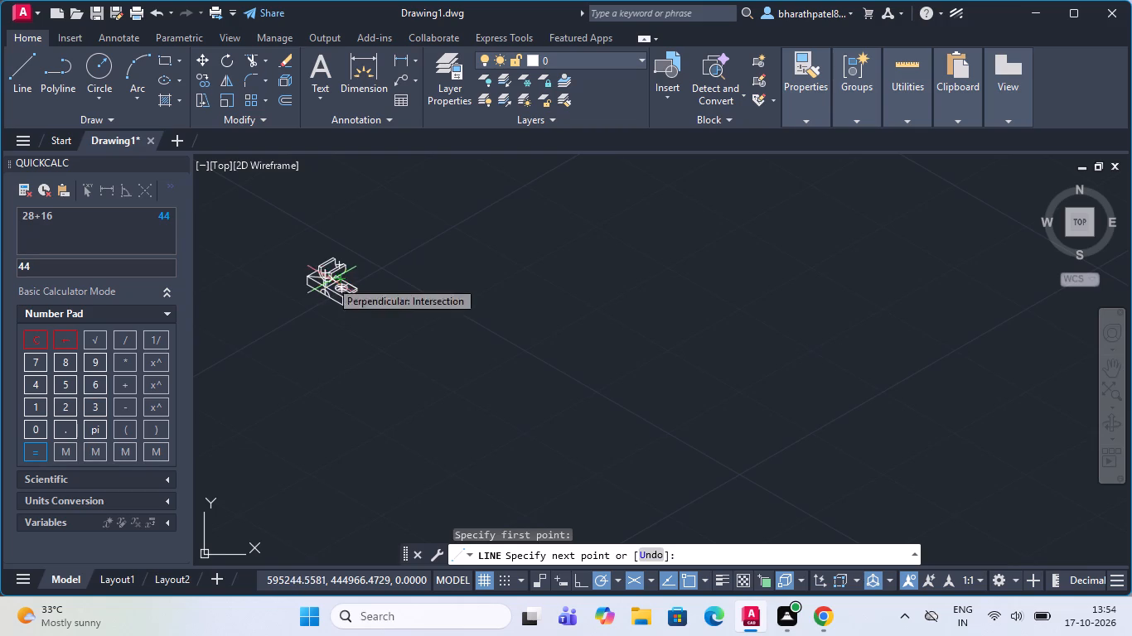
scroll(327, 280, "up", 4)
scroll(327, 280, "down", 3)
scroll(455, 320, "down", 2)
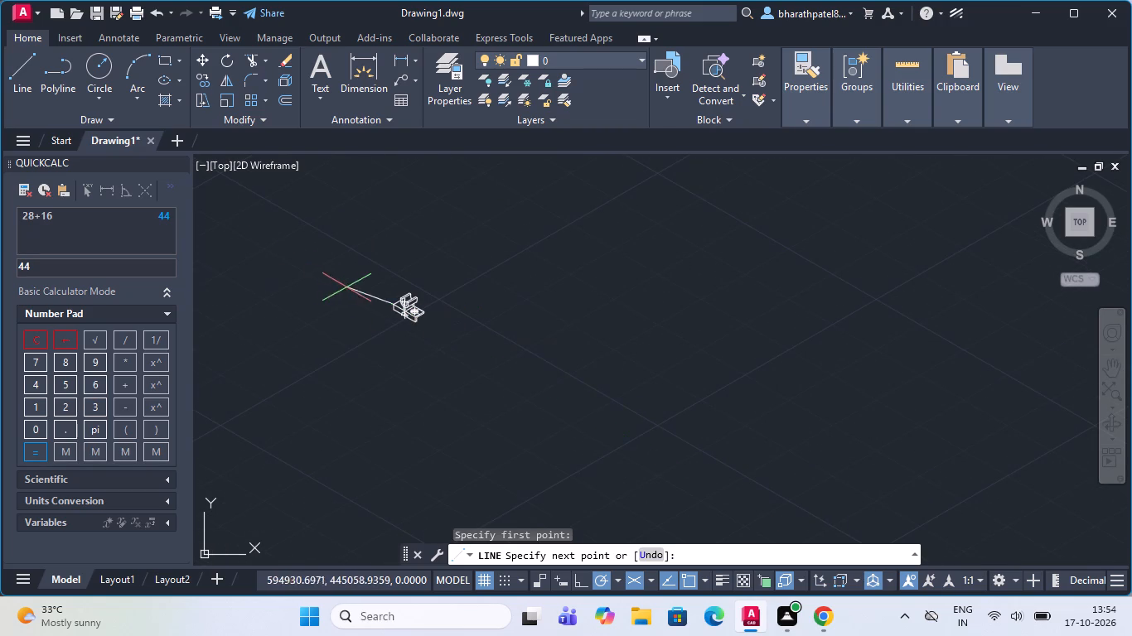
scroll(351, 301, "up", 2)
scroll(473, 296, "up", 7)
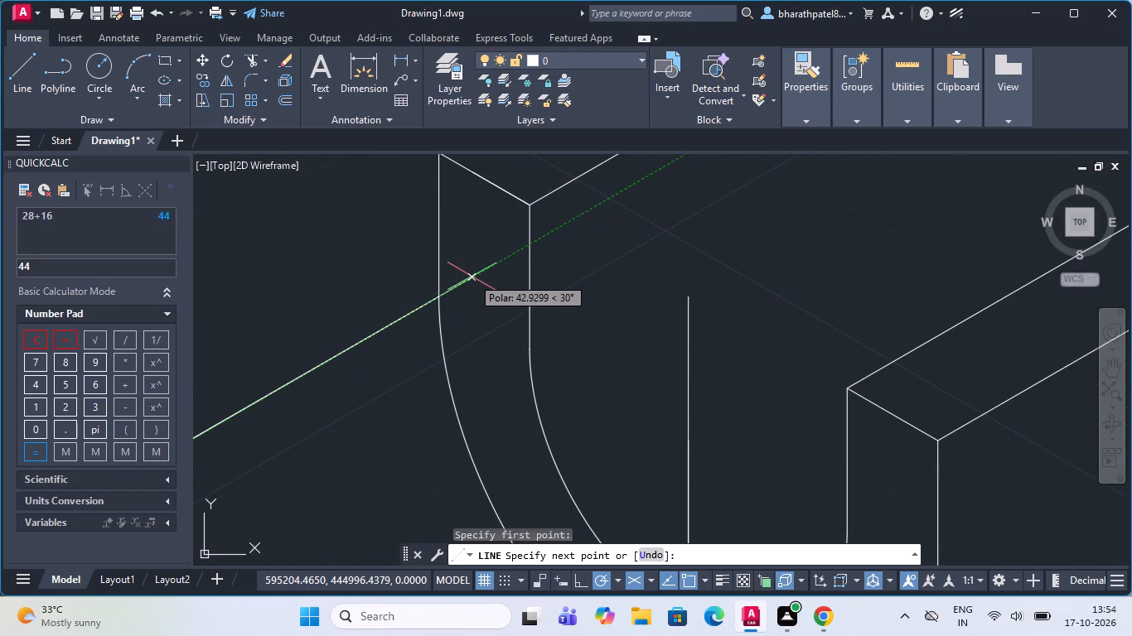
type("25")
key("Return")
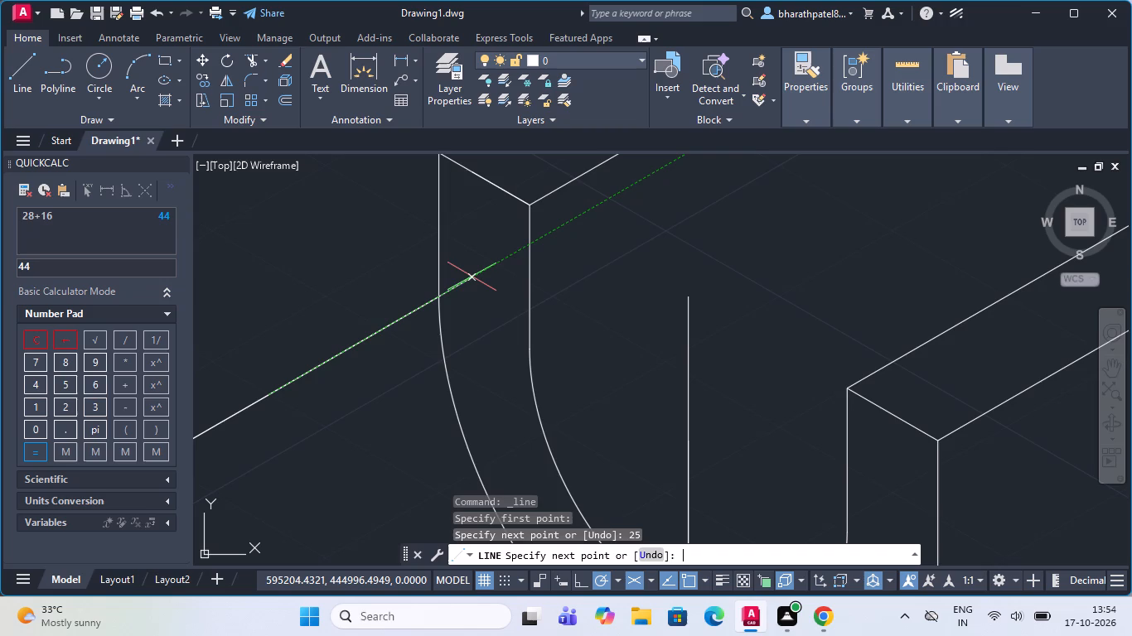
scroll(472, 277, "down", 3)
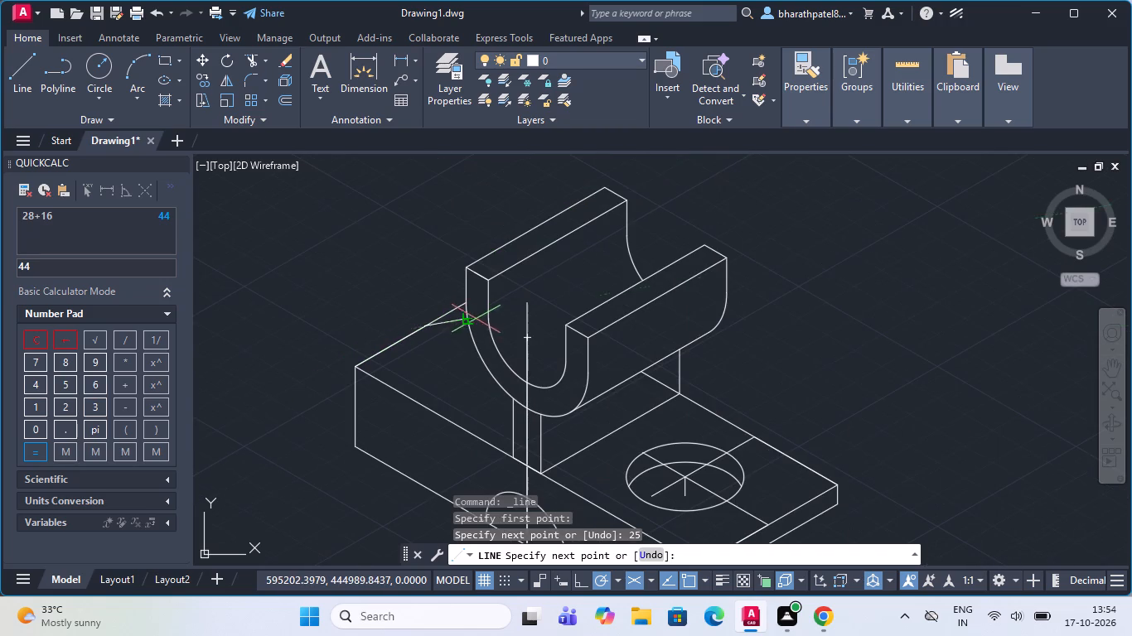
left_click(552, 400)
key("Escape")
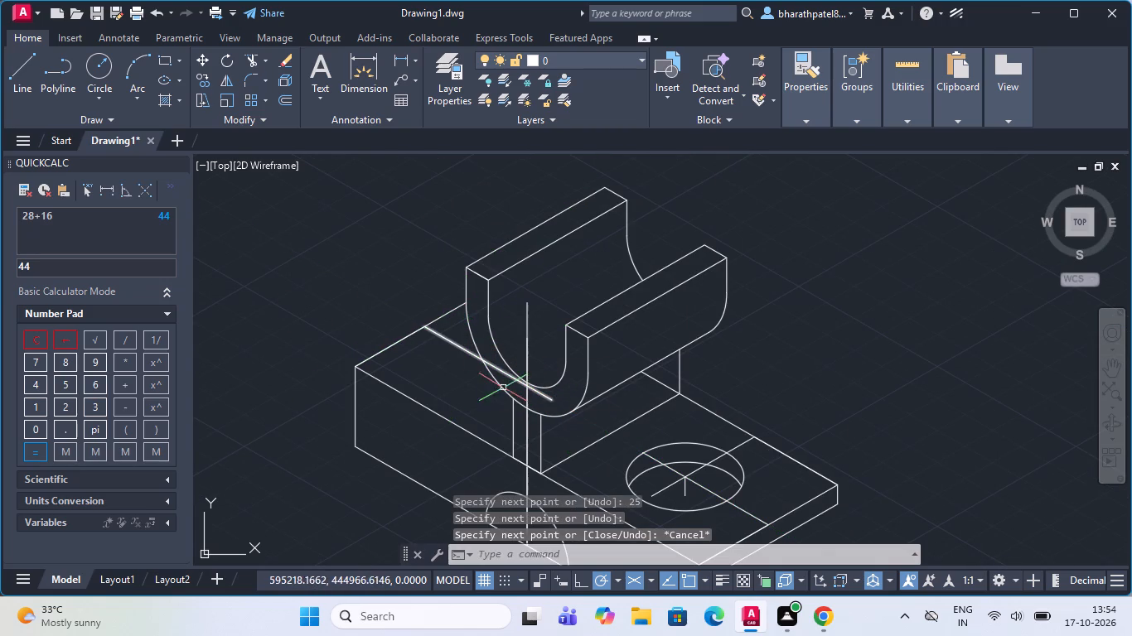
From the same top corner, draw a 30 line along the long edge, continuing parallel to the short edges across the other construction line.
left_click(13, 70)
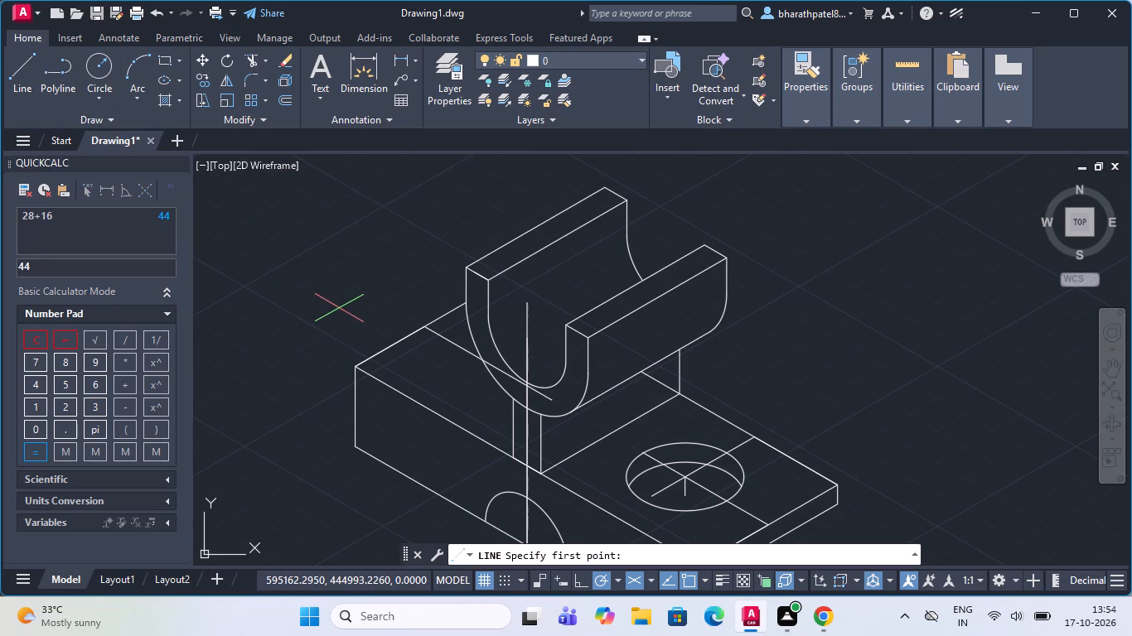
left_click(355, 369)
scroll(355, 369, "down", 2)
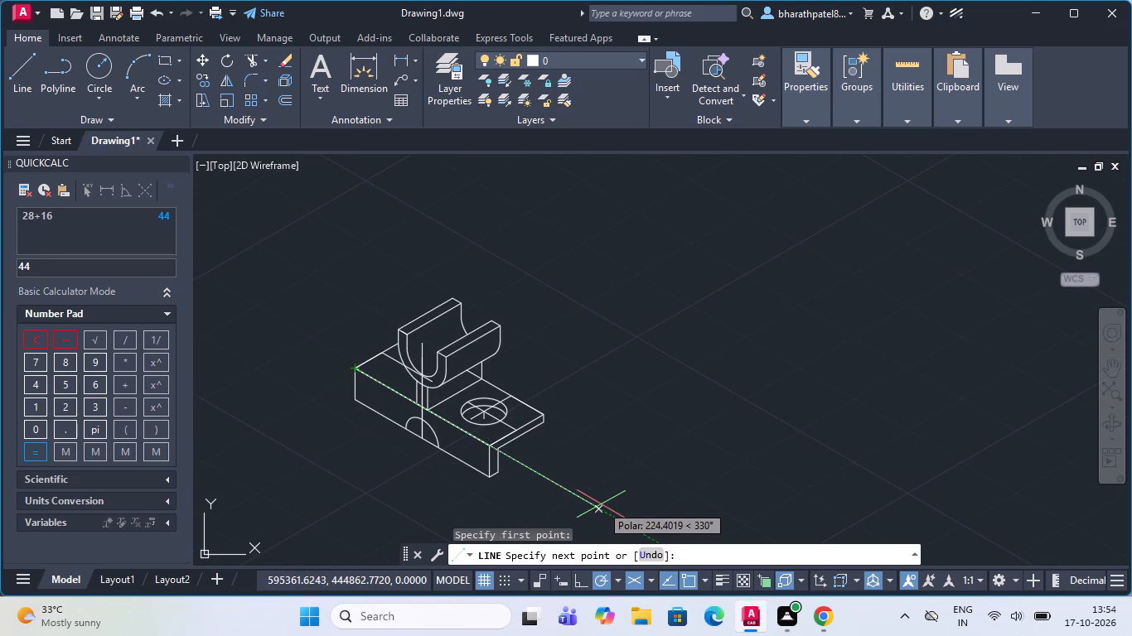
key("3")
key("0")
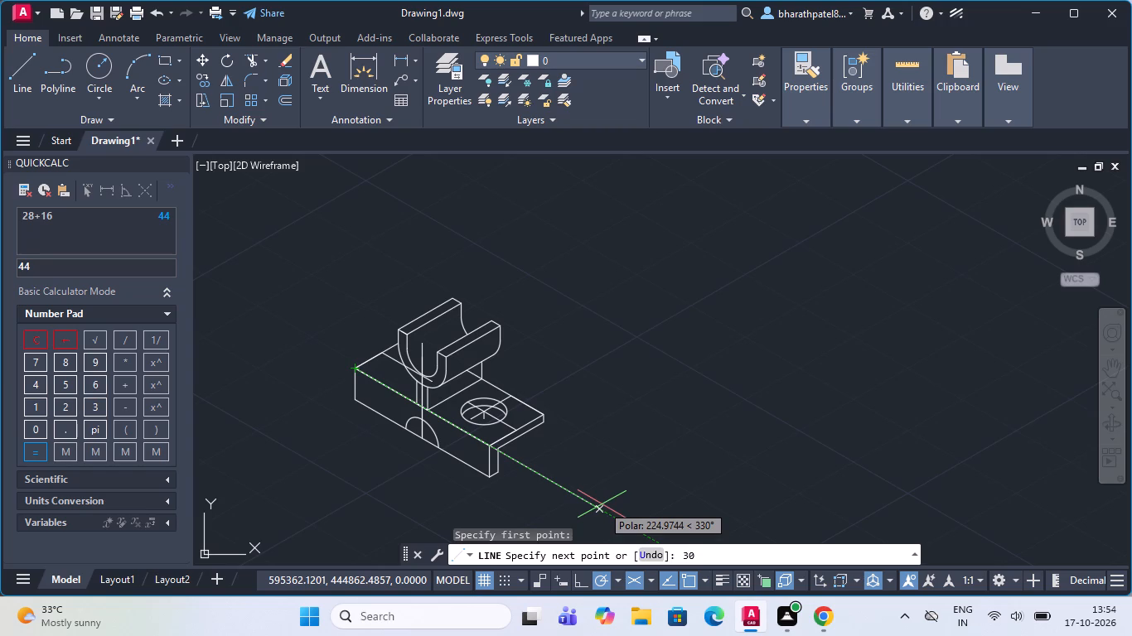
key("Return")
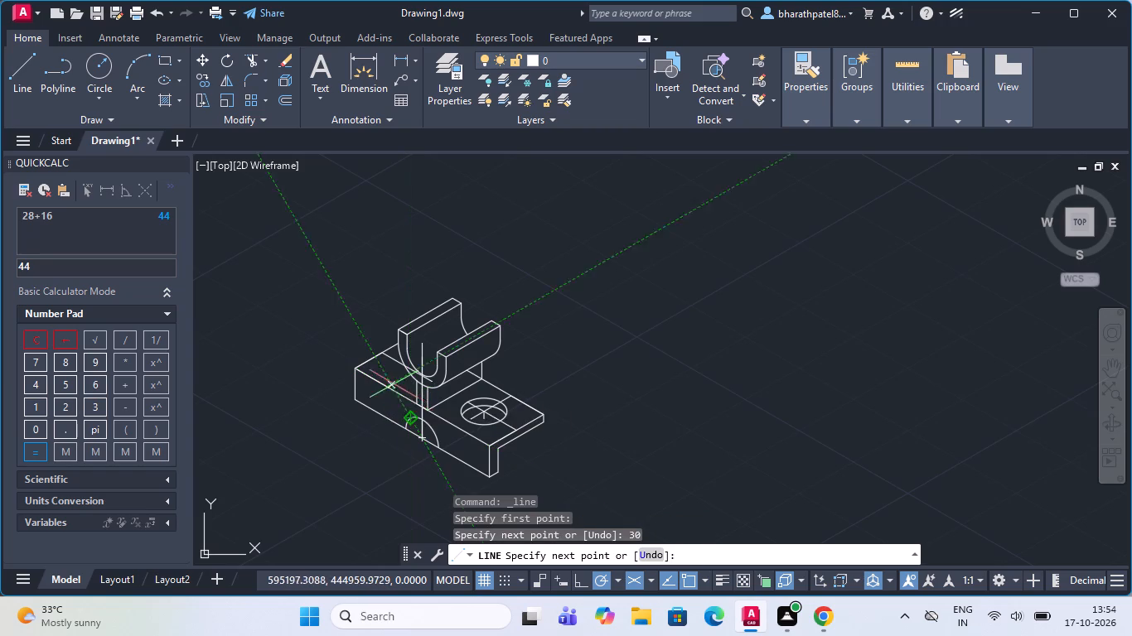
scroll(344, 378, "up", 2)
scroll(345, 378, "down", 2)
scroll(333, 335, "up", 3)
scroll(333, 335, "down", 2)
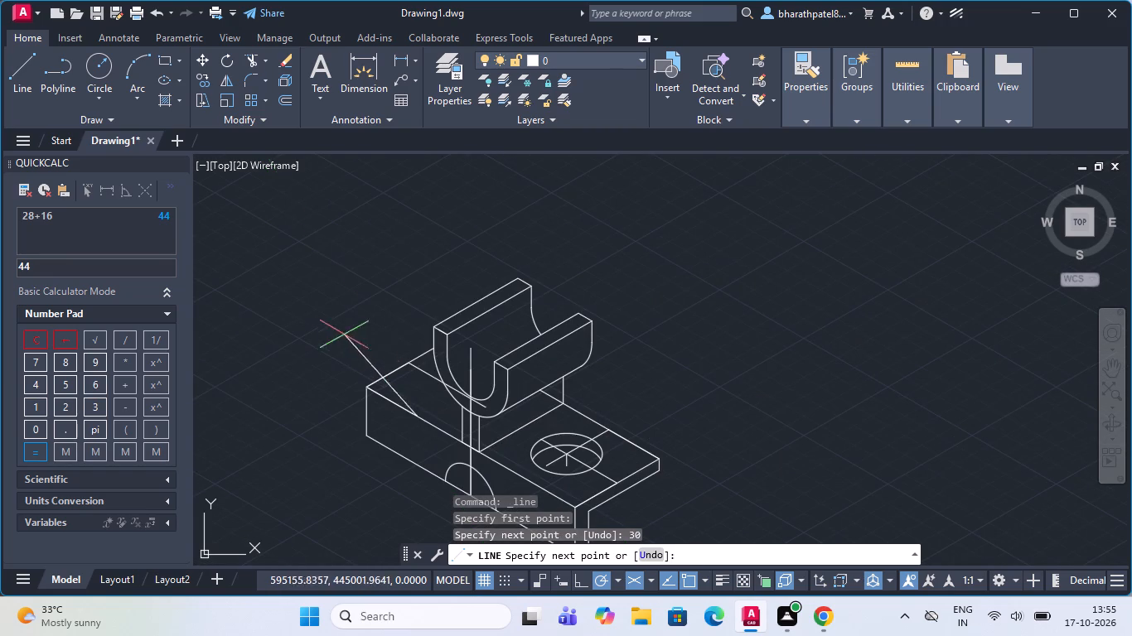
scroll(484, 374, "up", 2)
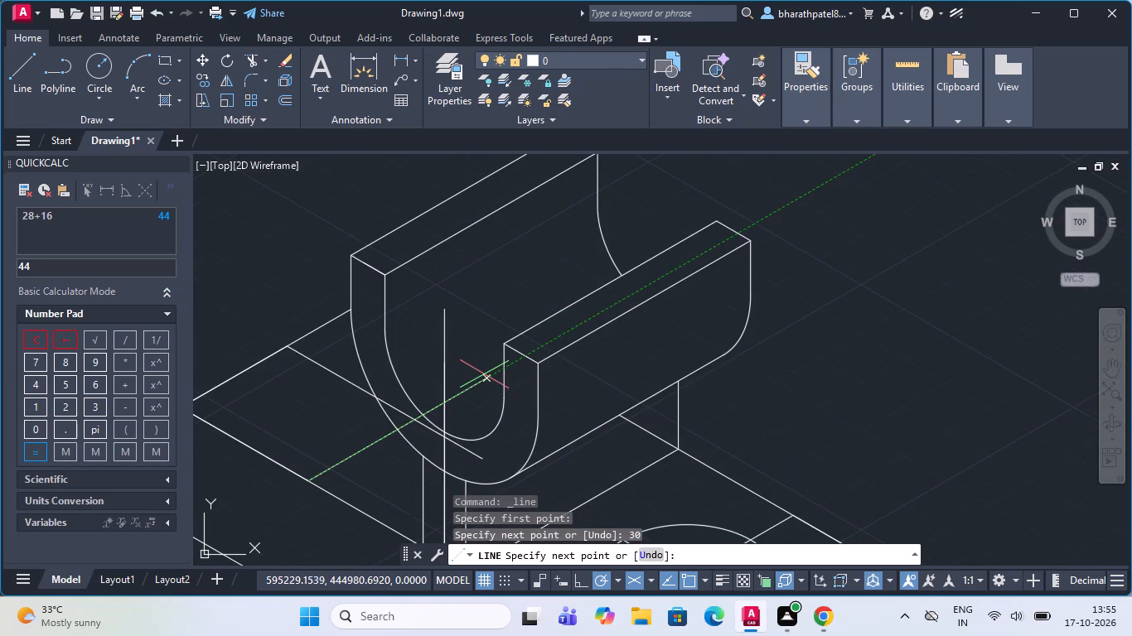
left_click(483, 378)
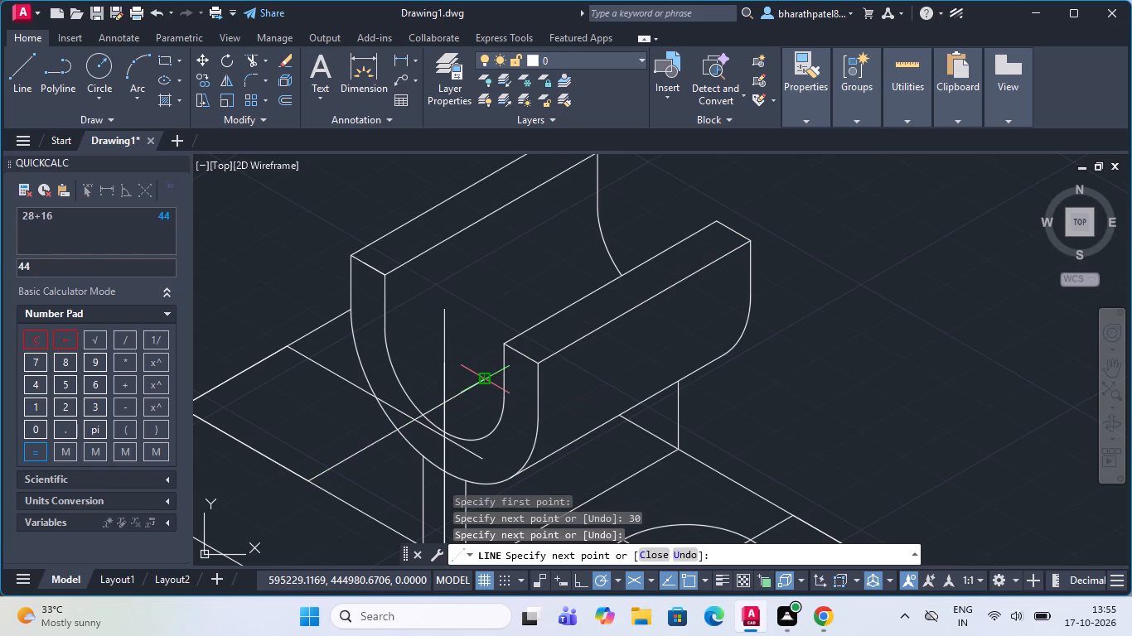
key("Escape")
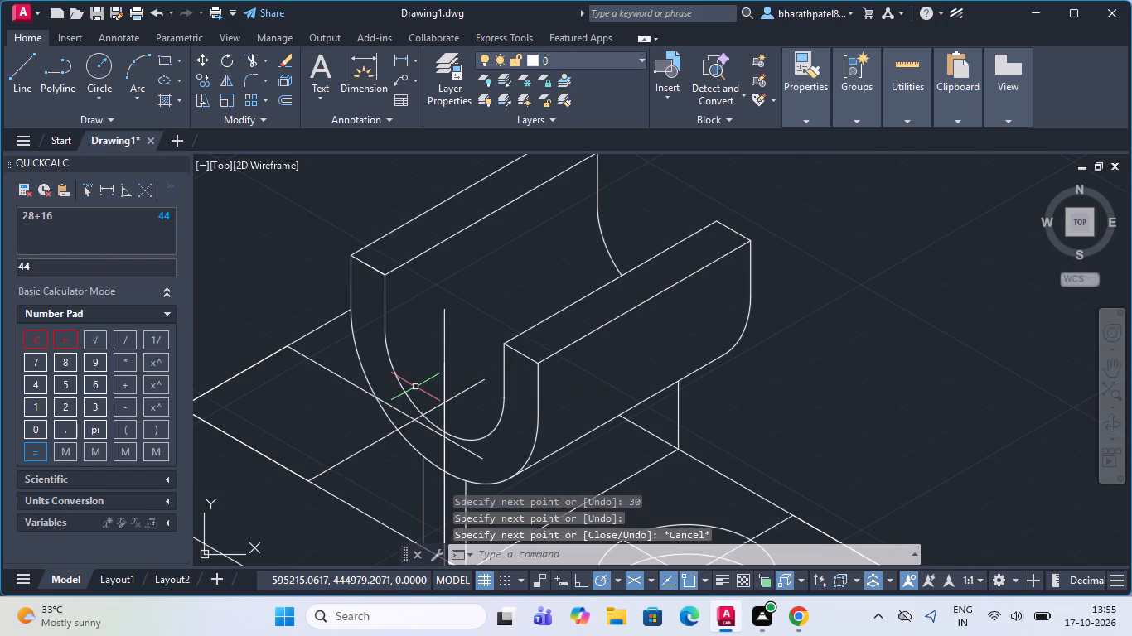
Copy the L-shaped end's hole circle and inner arc from the hole centre to the intersection of the construction lines at the plain end.
scroll(423, 387, "down", 2)
scroll(452, 478, "up", 2)
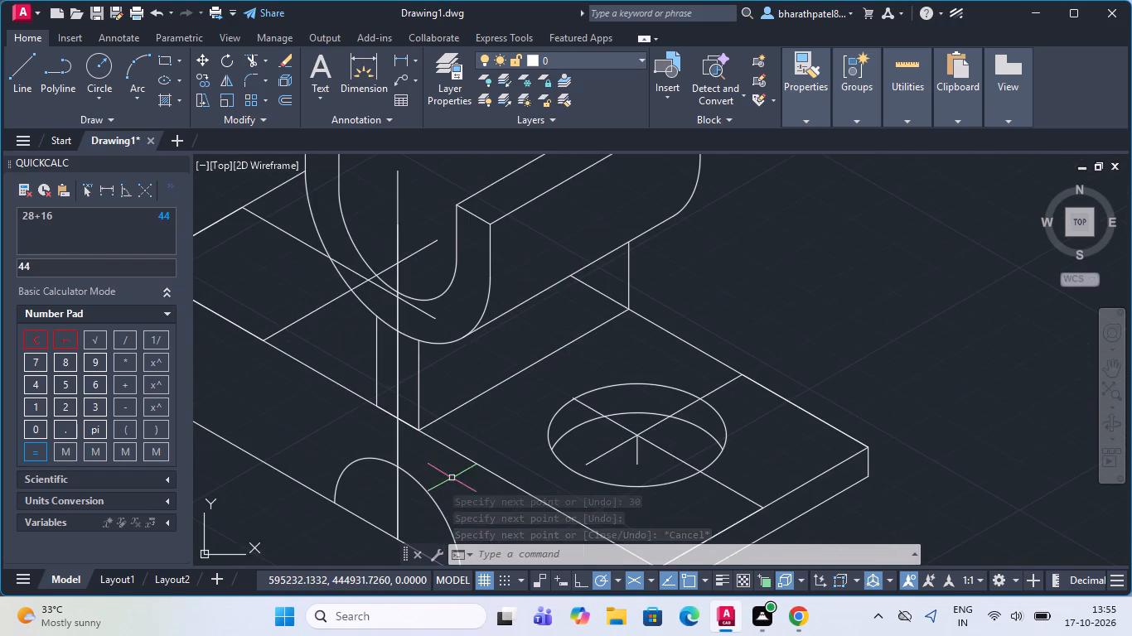
left_click(551, 422)
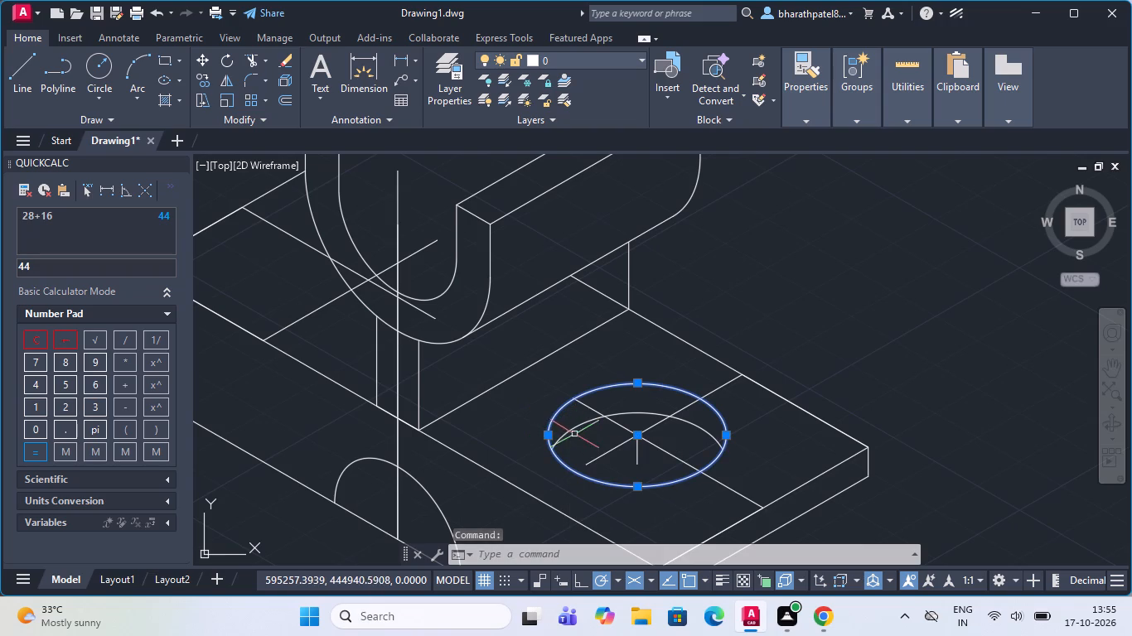
left_click(573, 427)
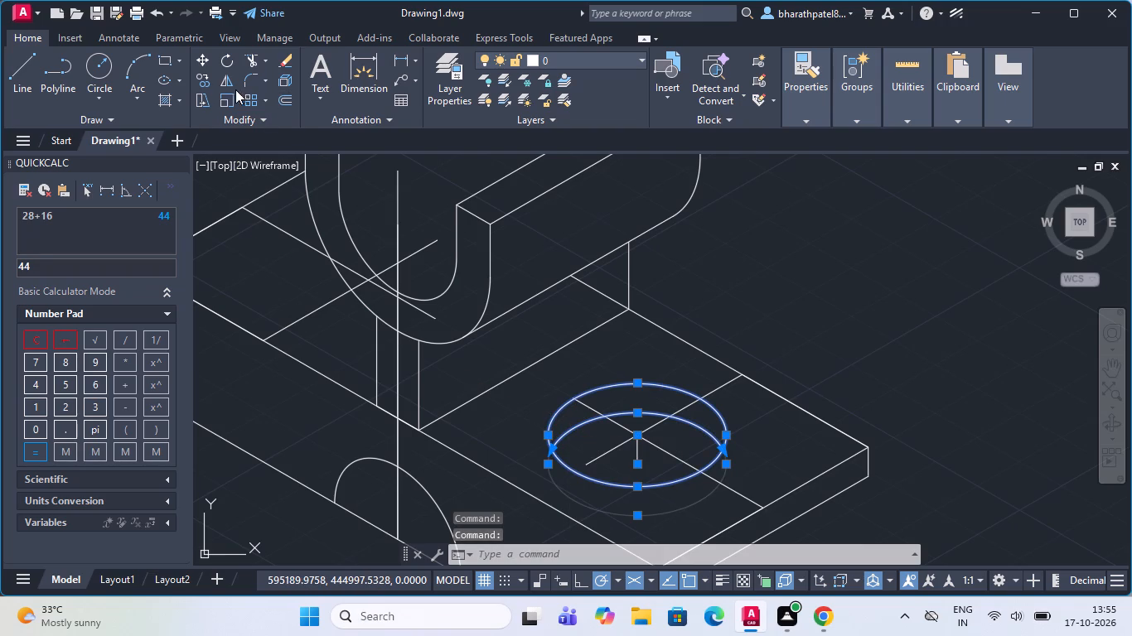
left_click(203, 79)
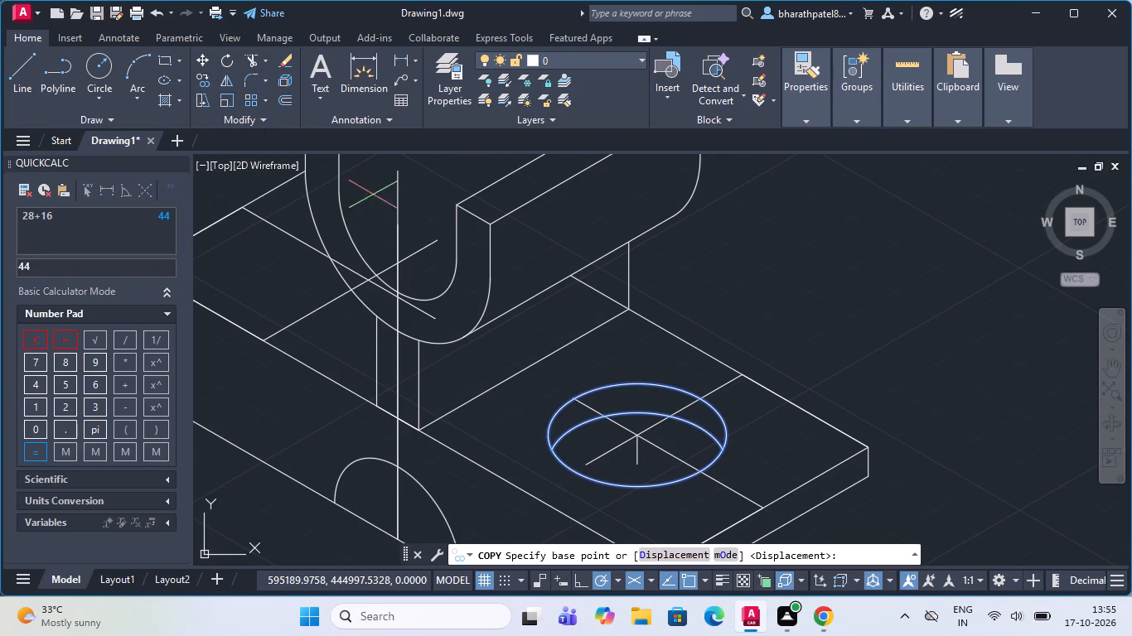
left_click(635, 432)
scroll(633, 432, "down", 3)
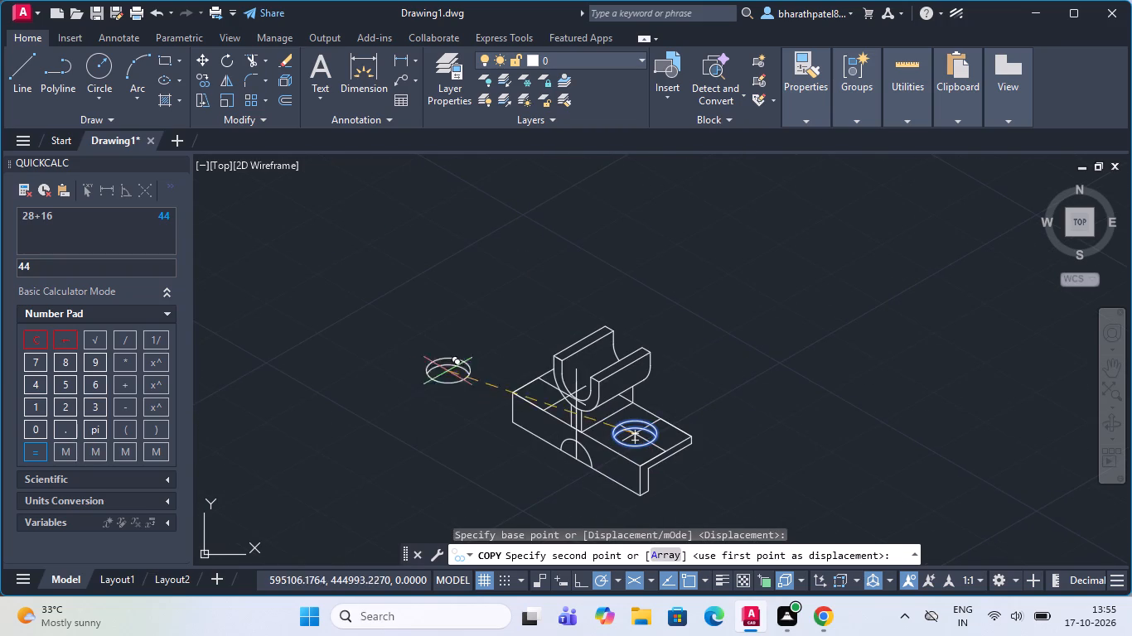
scroll(545, 386, "up", 4)
scroll(676, 489, "up", 4)
scroll(674, 486, "down", 1)
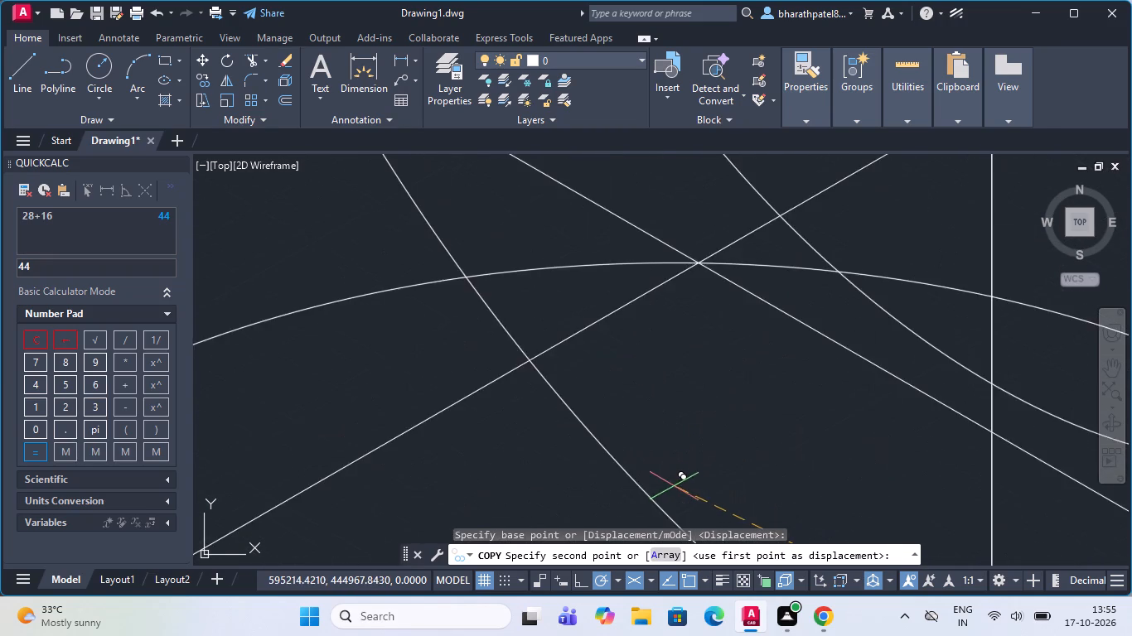
scroll(674, 486, "down", 2)
scroll(676, 432, "up", 3)
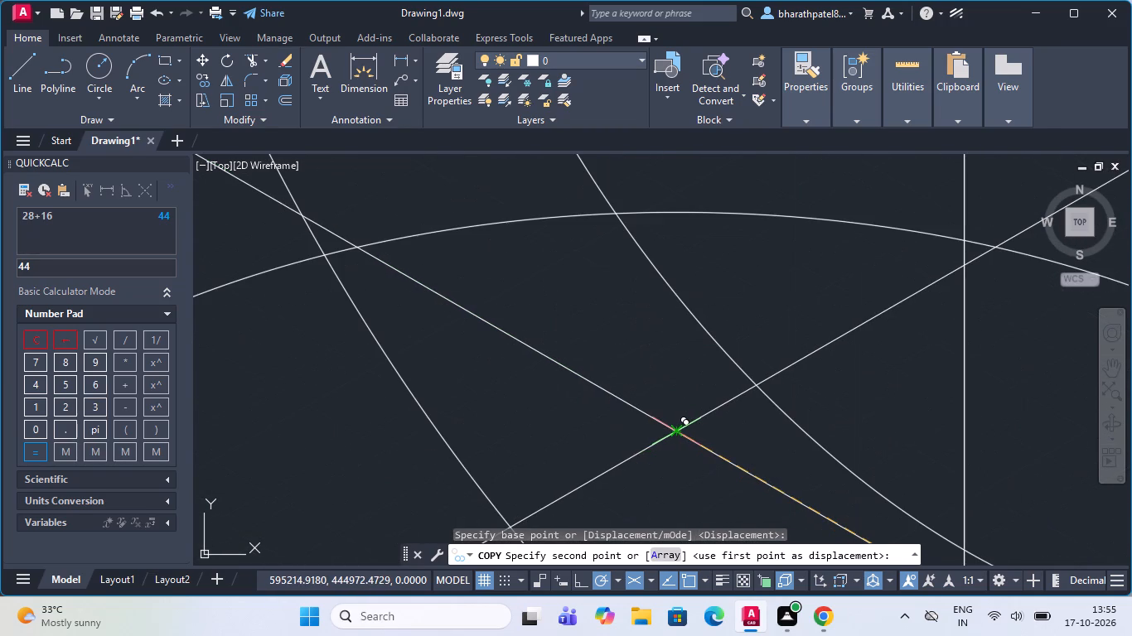
left_click(675, 431)
scroll(675, 431, "down", 4)
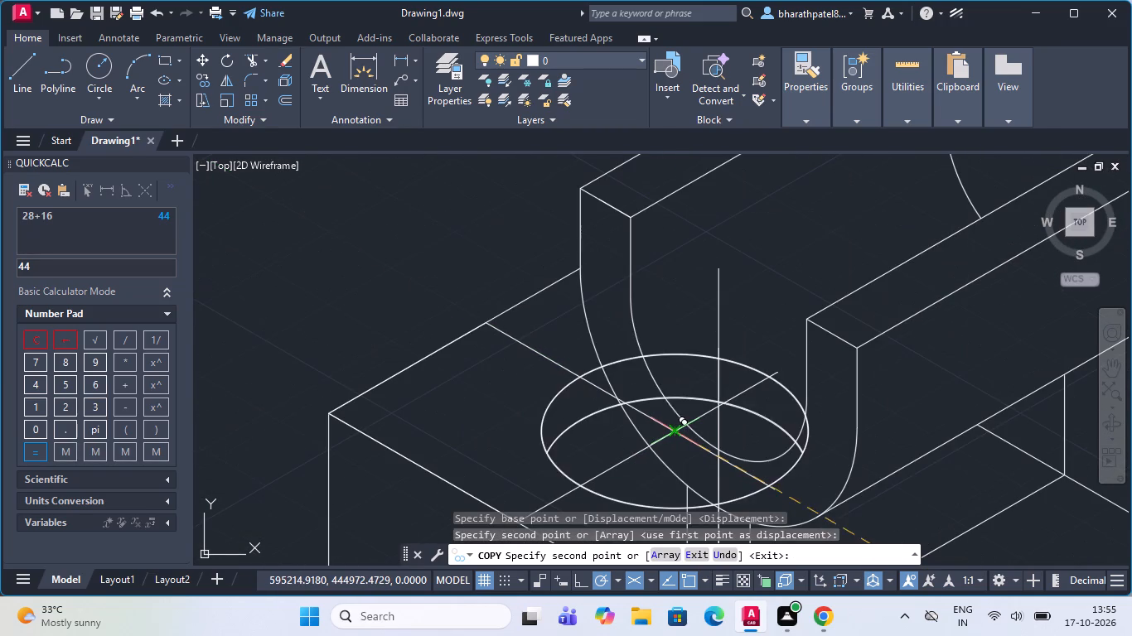
key("Escape")
Trim the copied hole circle and inner arc where they cross the opening inside the ring's front inner curve.
scroll(572, 344, "down", 2)
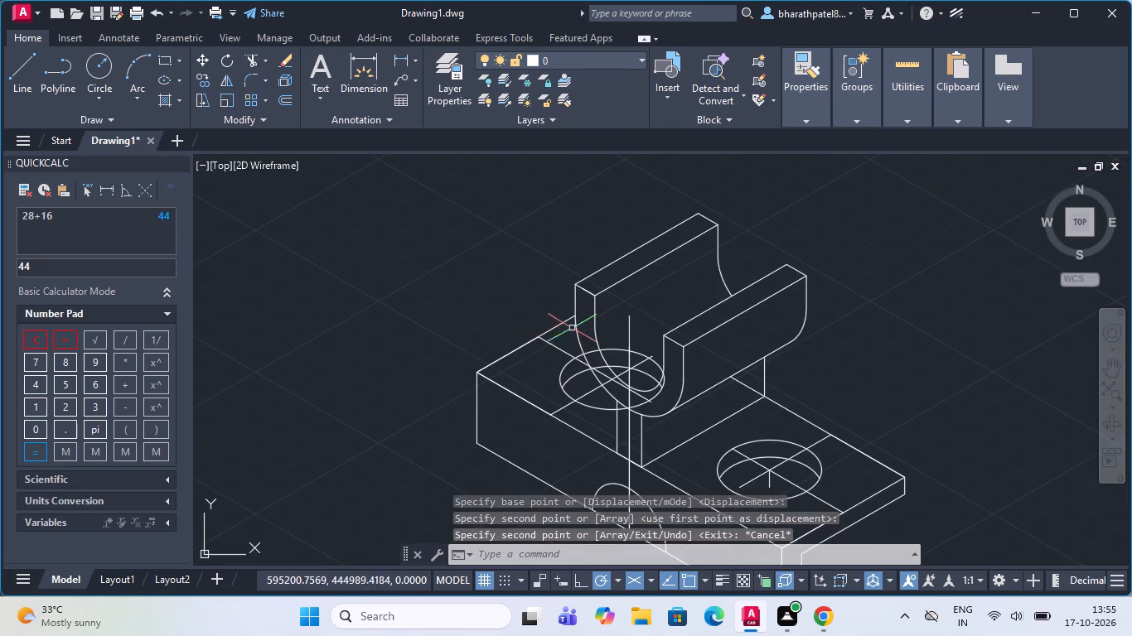
left_click(249, 59)
scroll(651, 380, "up", 4)
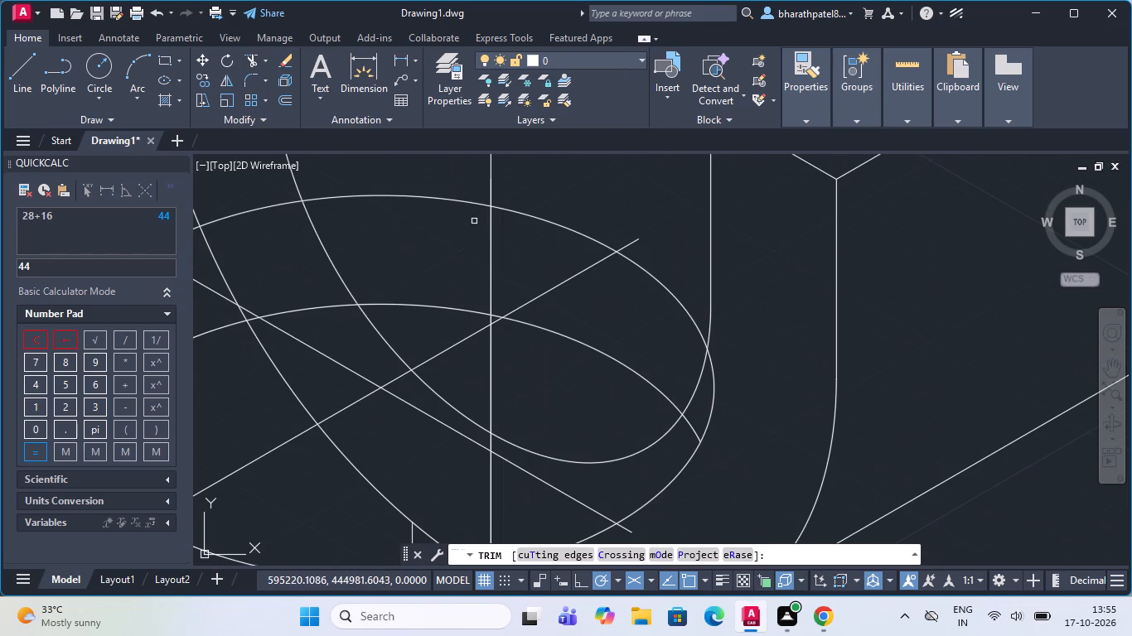
left_click_drag(443, 172, 453, 320)
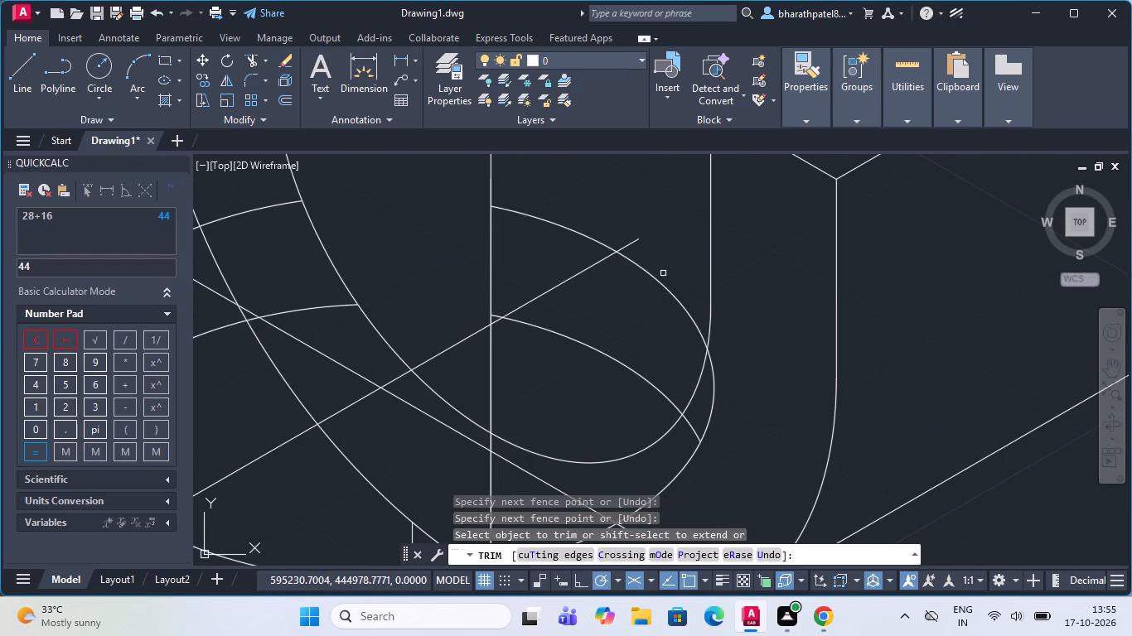
left_click_drag(661, 265, 573, 423)
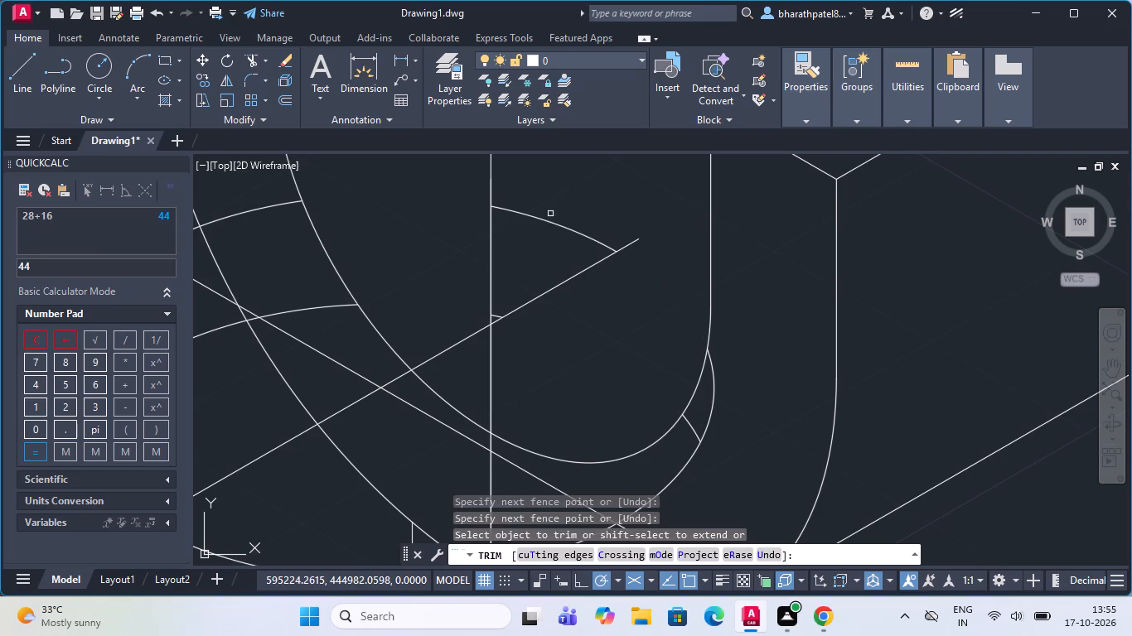
left_click_drag(550, 214, 548, 222)
left_click(535, 243)
scroll(501, 319, "up", 3)
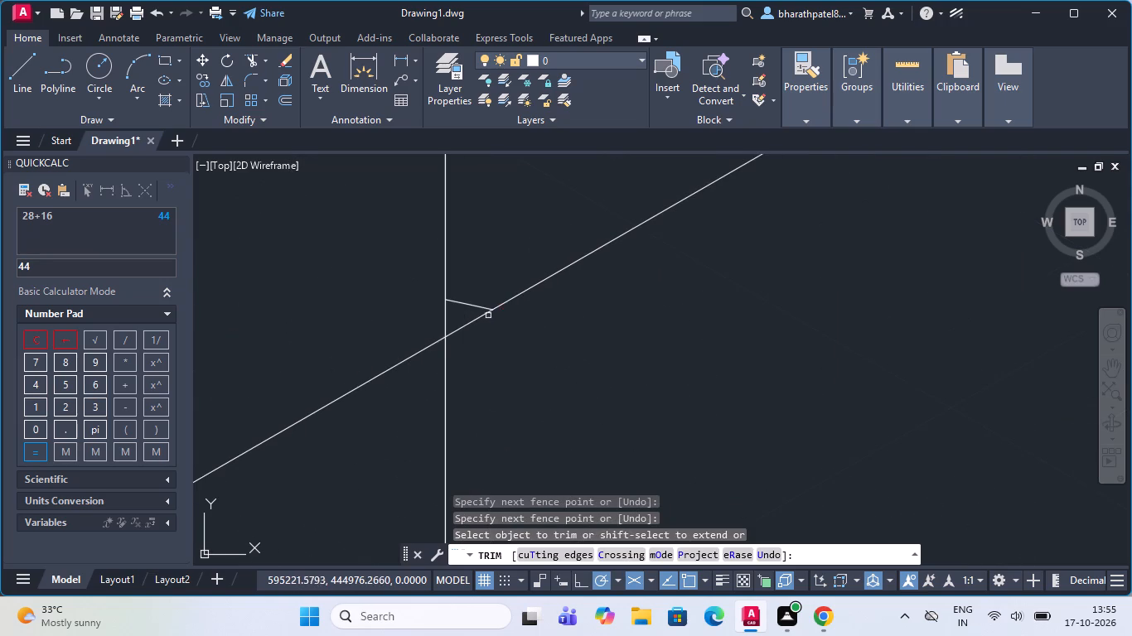
left_click(472, 313)
left_click(486, 268)
scroll(487, 269, "down", 6)
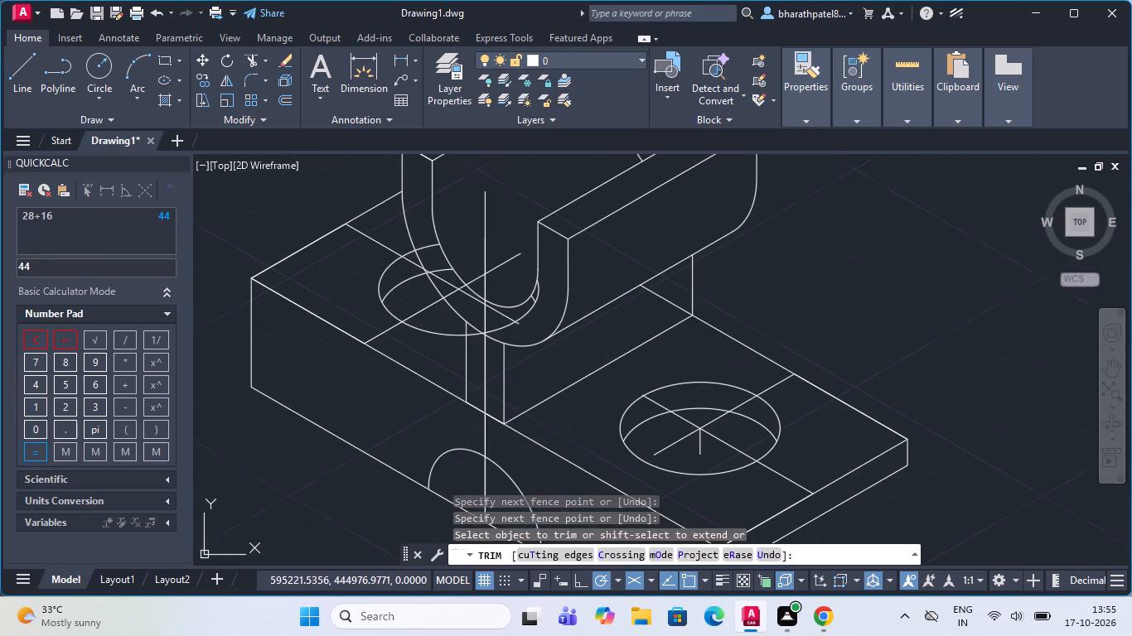
Trim the copied hole circle and inner arc where they cross the ring's front face, on the plain-end side.
scroll(429, 266, "up", 3)
left_click_drag(418, 176, 486, 305)
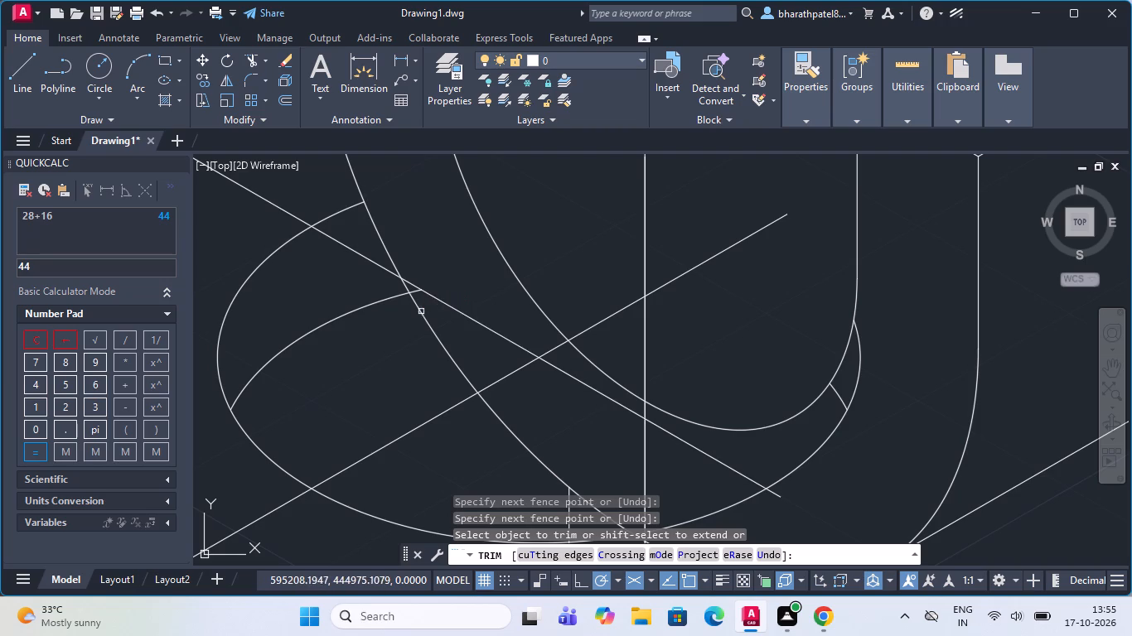
scroll(420, 296, "up", 3)
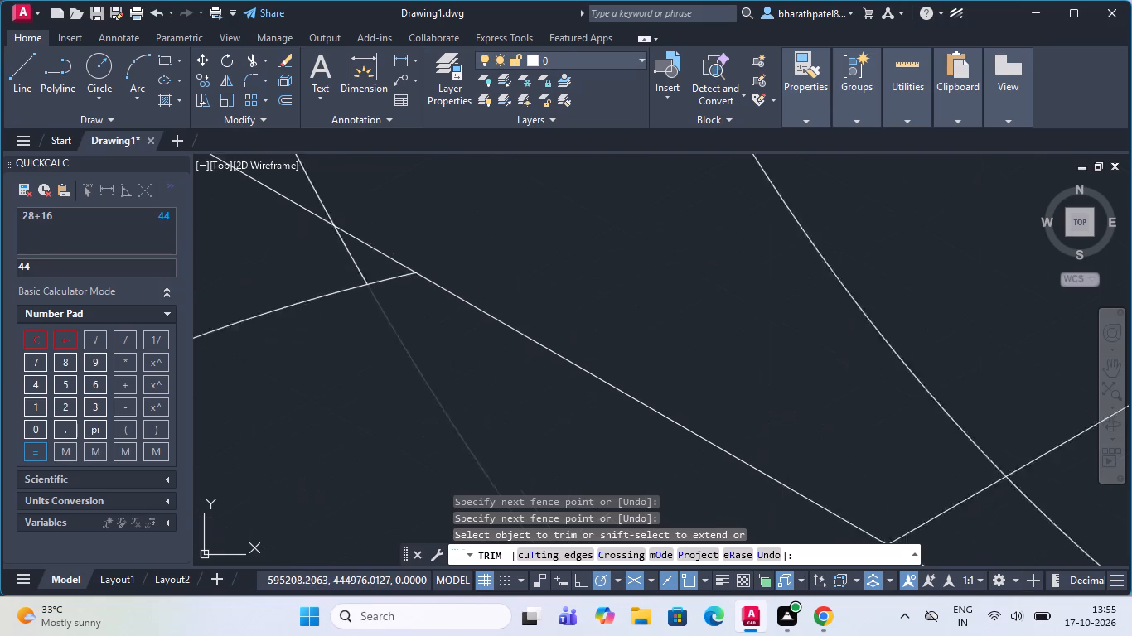
scroll(420, 295, "up", 2)
left_click_drag(349, 237, 363, 252)
left_click(398, 283)
Trim the copied hole's curve remnants across the other side of the ring's front face, including the leftover end of the construction line.
scroll(399, 284, "down", 8)
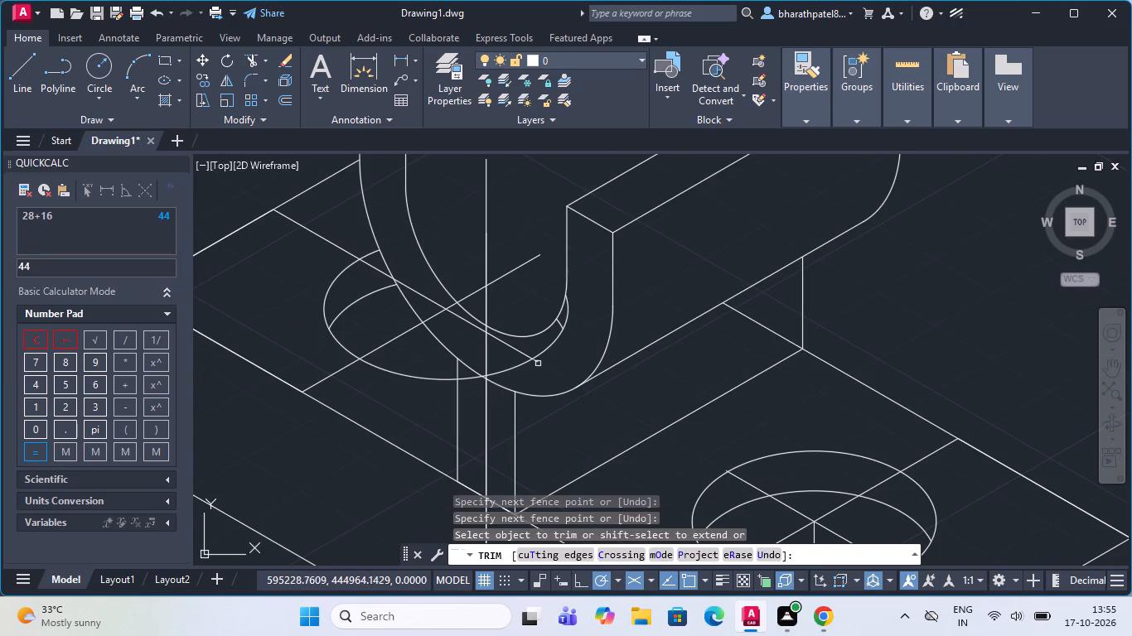
scroll(538, 363, "up", 2)
left_click(629, 230)
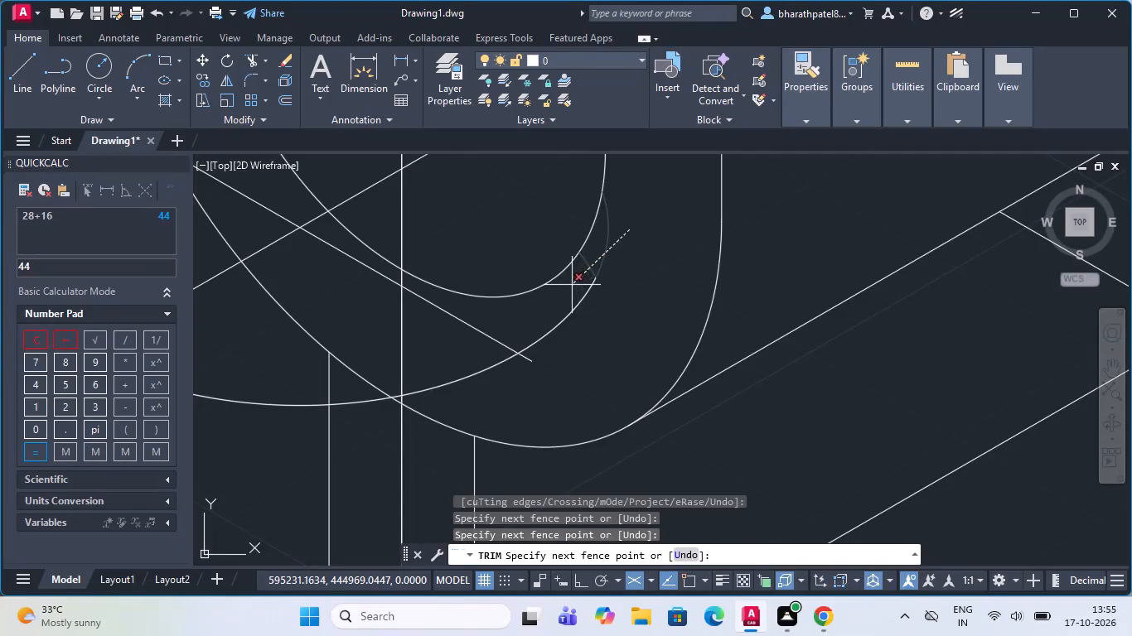
left_click(572, 285)
left_click(510, 332)
left_click(559, 376)
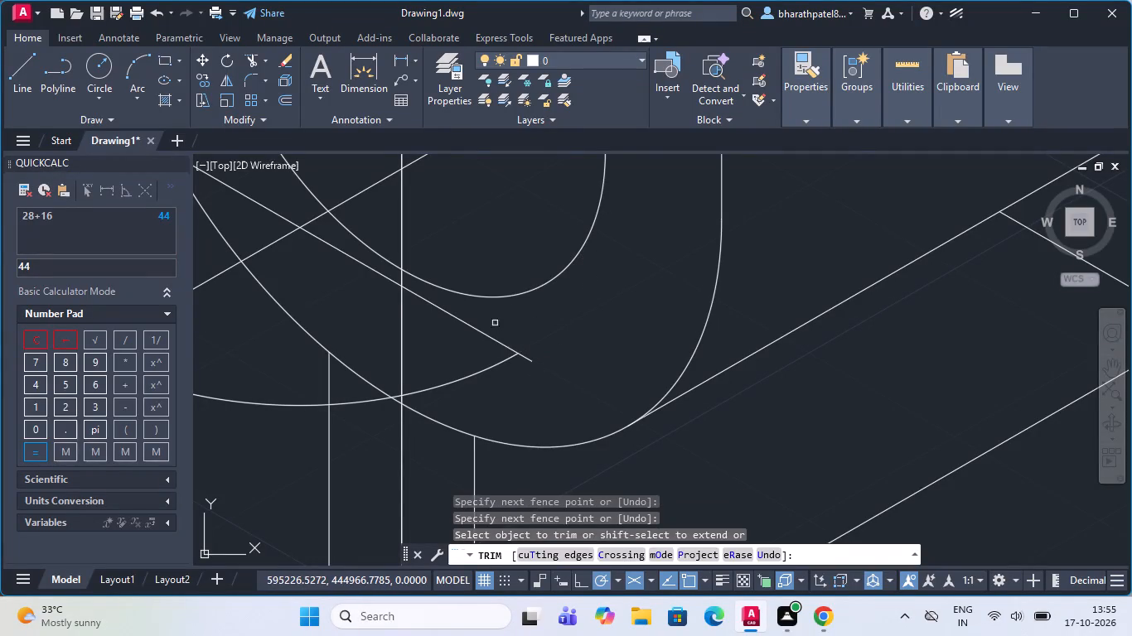
left_click(495, 323)
left_click(495, 393)
scroll(508, 371, "down", 3)
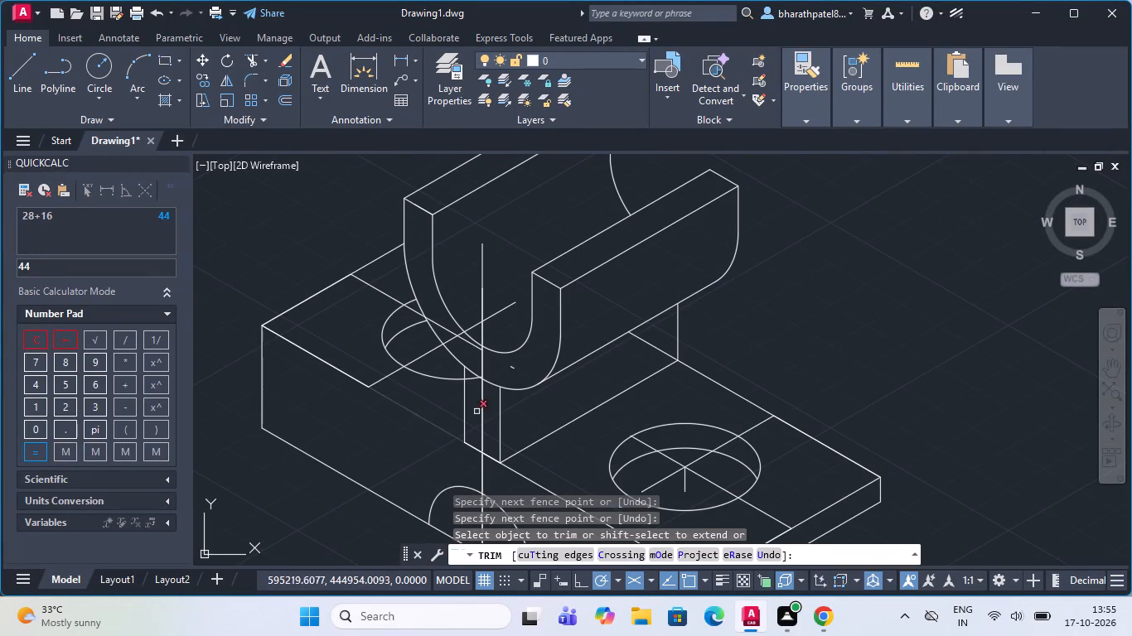
left_click(512, 365)
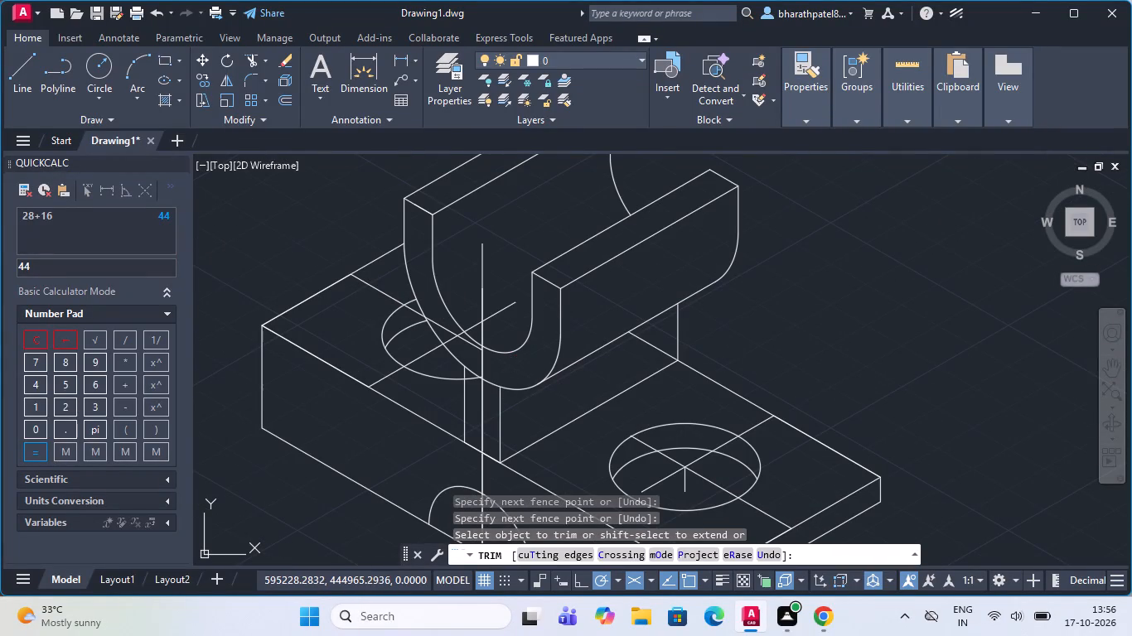
Trim the plain-end construction line parallel to the long edges where it crosses the ring's front face and opening.
scroll(449, 329, "up", 4)
left_click(440, 312)
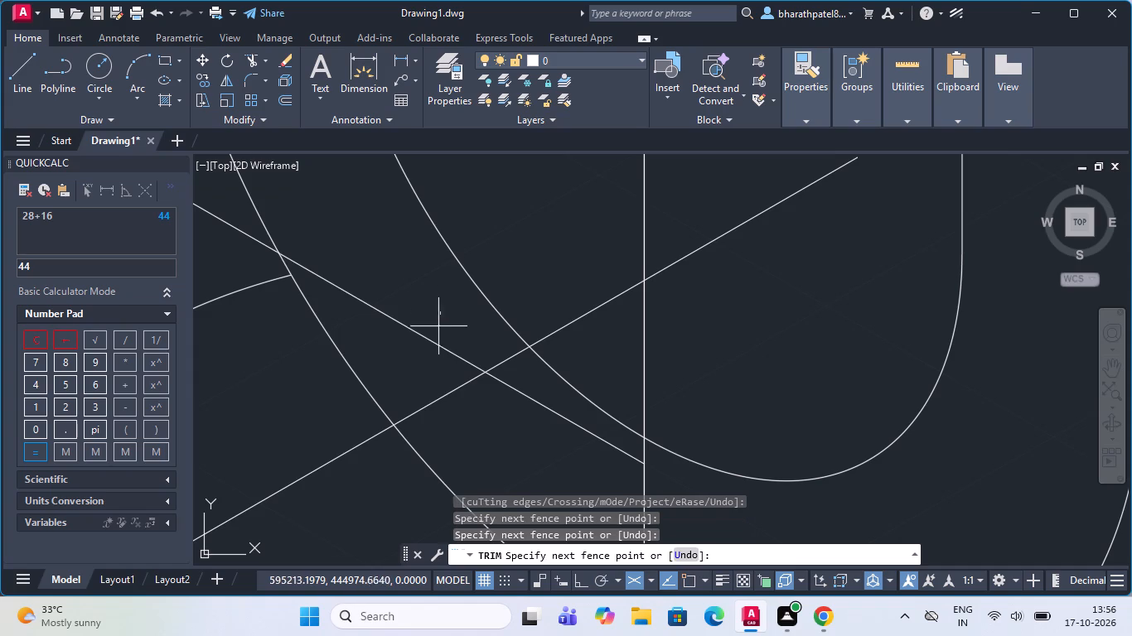
left_click(433, 358)
left_click(520, 377)
left_click(508, 406)
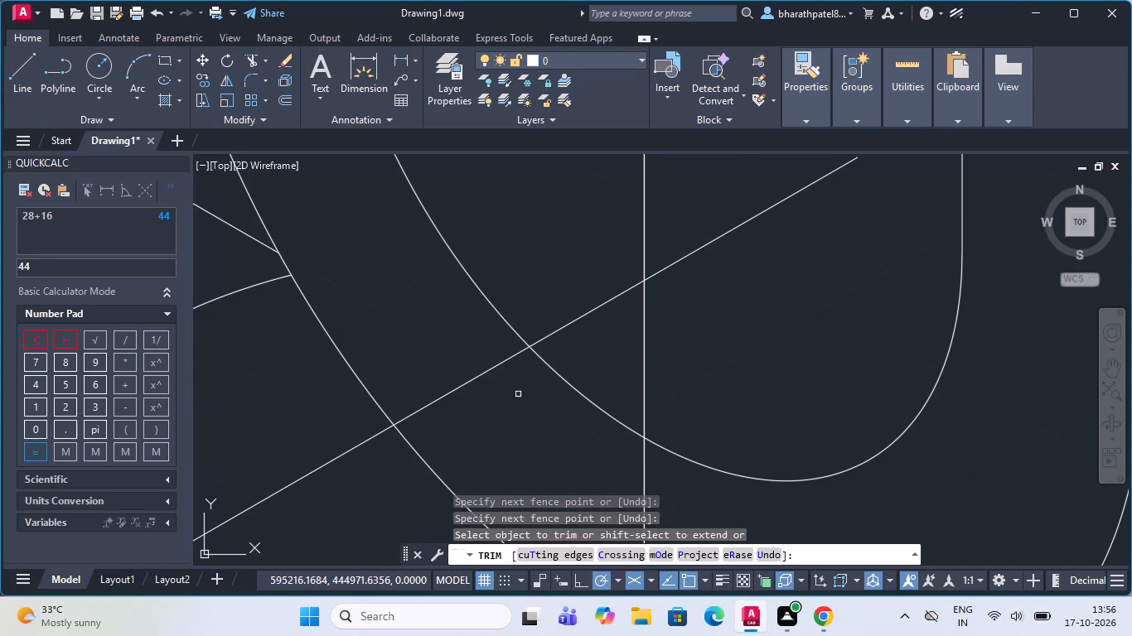
Trim the front part of the plain-end hole circle where it runs behind the web and the ring.
scroll(518, 393, "down", 4)
scroll(530, 451, "up", 5)
left_click_drag(470, 311, 494, 363)
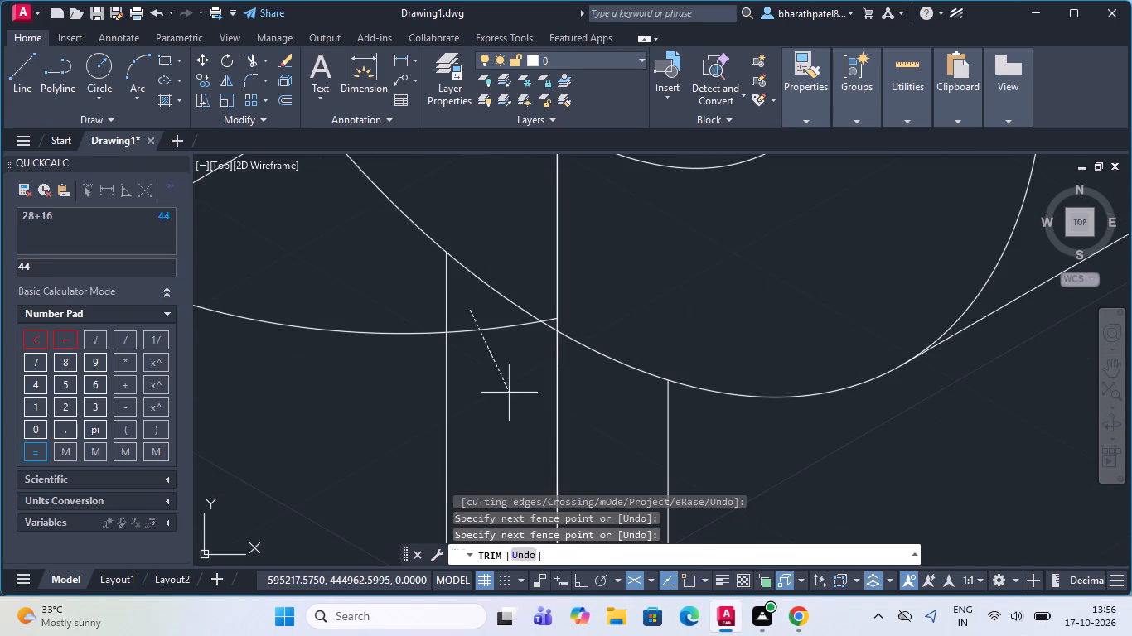
left_click(525, 409)
scroll(543, 306, "up", 5)
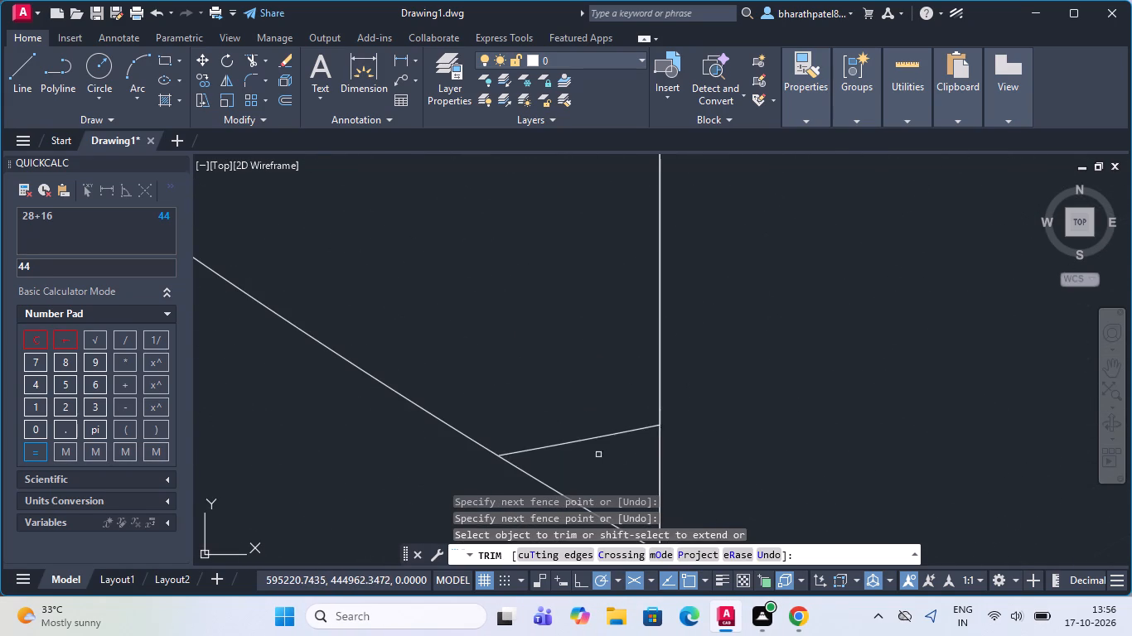
left_click(598, 455)
left_click(583, 393)
scroll(583, 388, "down", 9)
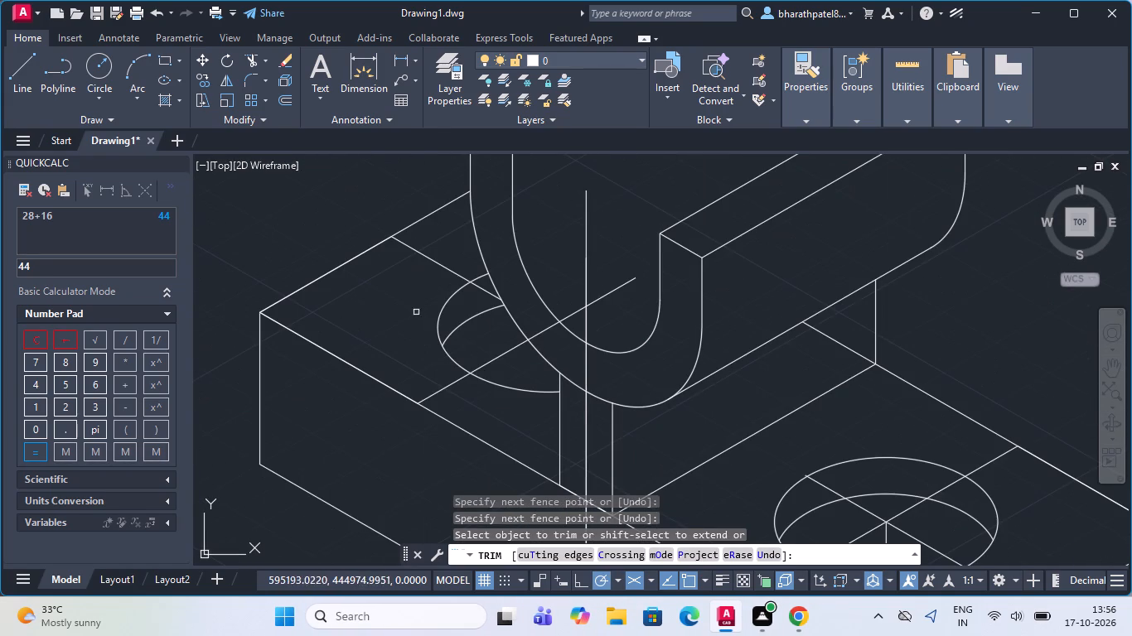
Remove the remaining segments of both construction lines through the plain-end hole.
left_click(485, 291)
left_click(452, 274)
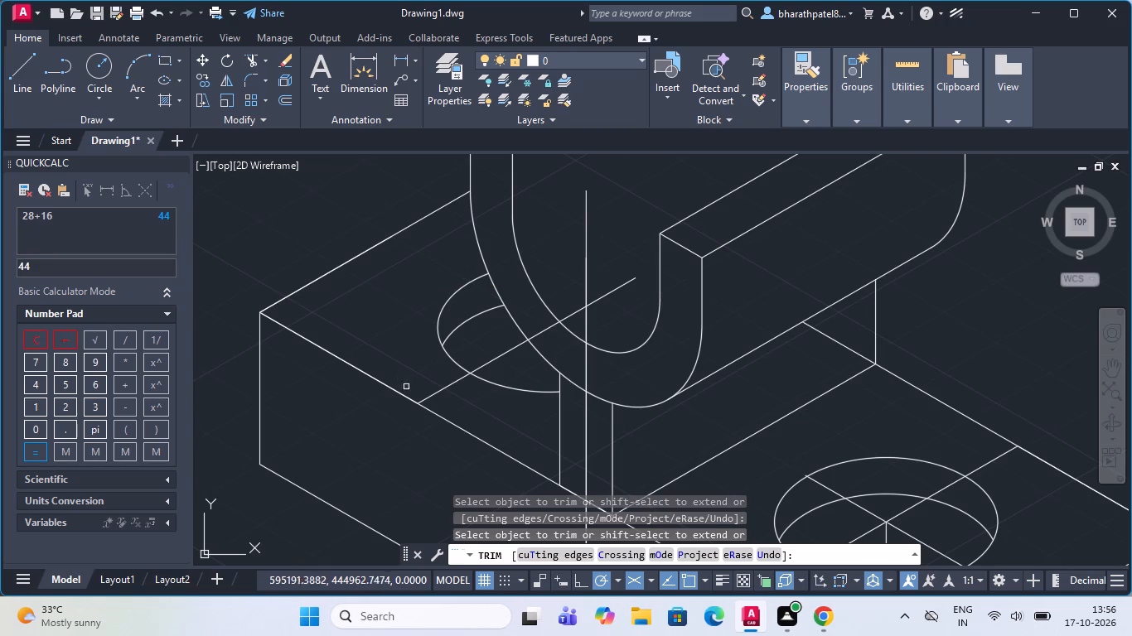
left_click(445, 387)
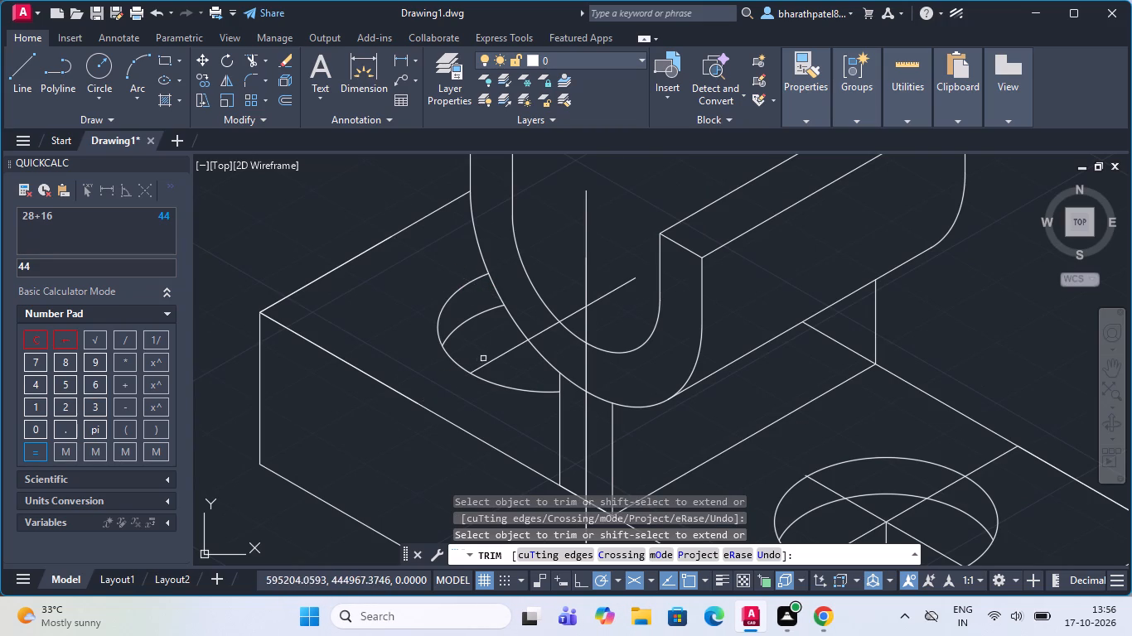
left_click(492, 361)
left_click(544, 333)
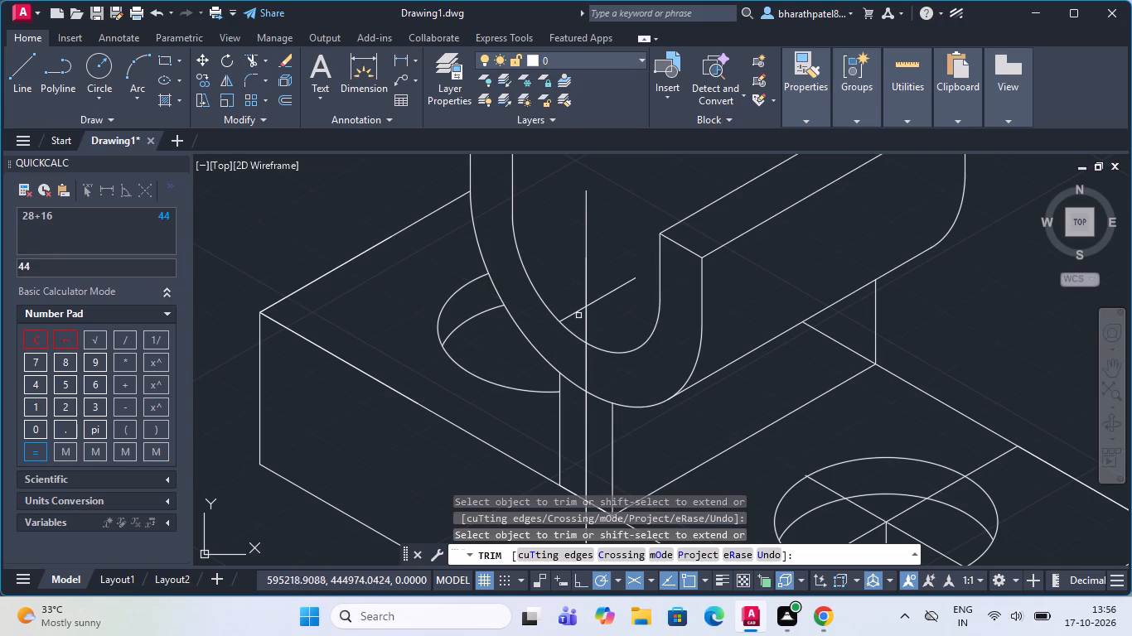
left_click(578, 313)
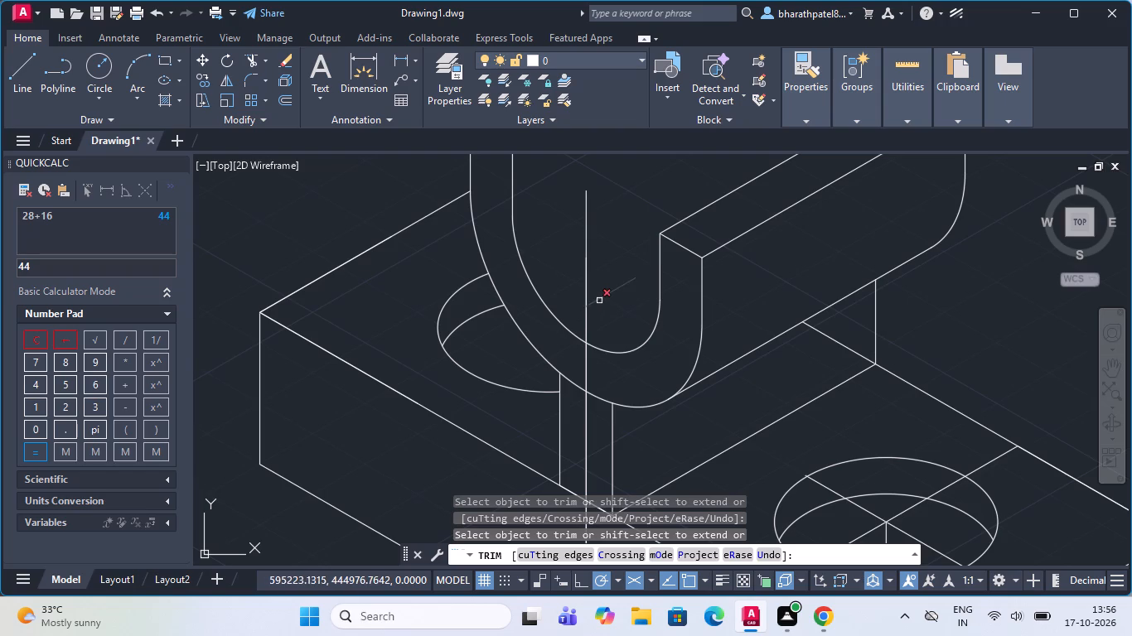
left_click(601, 300)
Trim the centre construction lines inside the inner arc of the L-shaped end's hole.
scroll(601, 300, "down", 2)
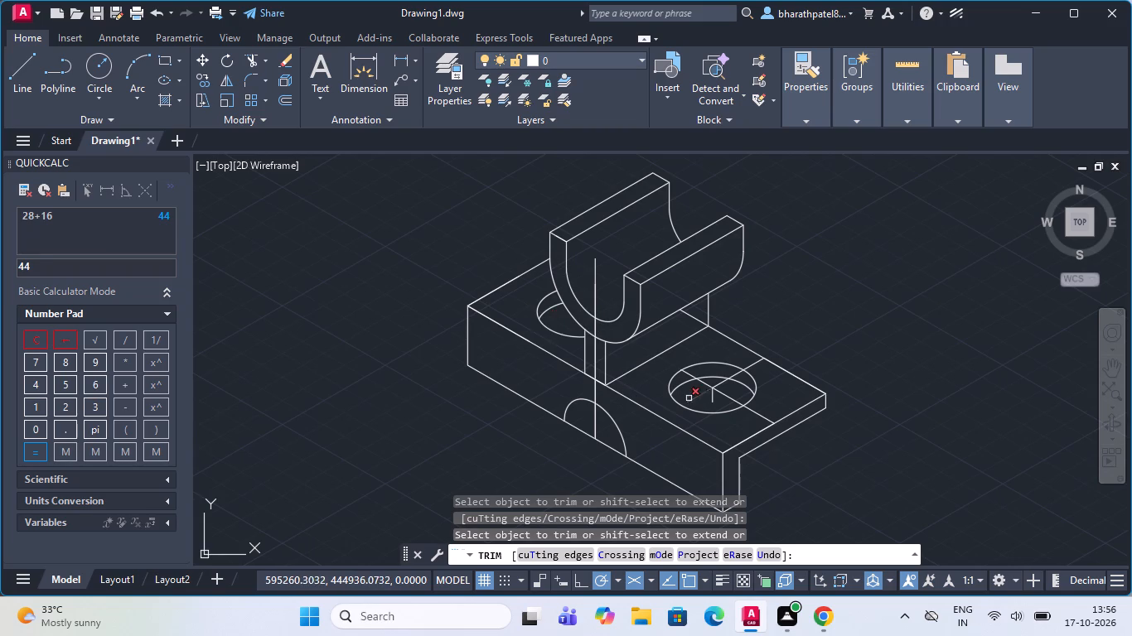
scroll(689, 398, "up", 3)
left_click(793, 413)
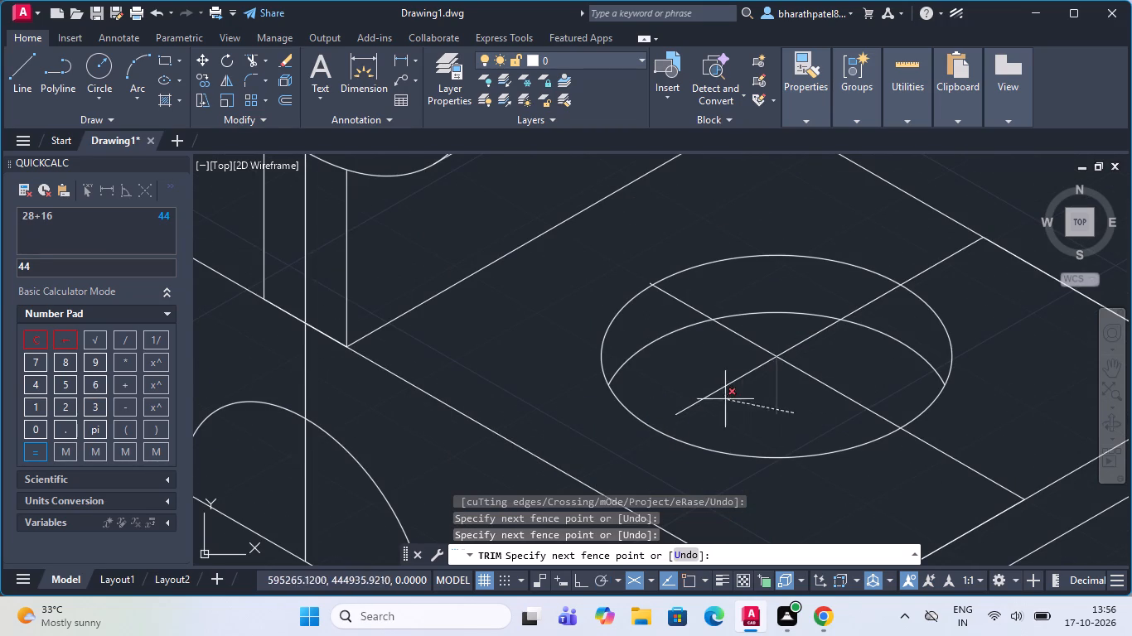
left_click(762, 340)
left_click(763, 340)
double_click(829, 353)
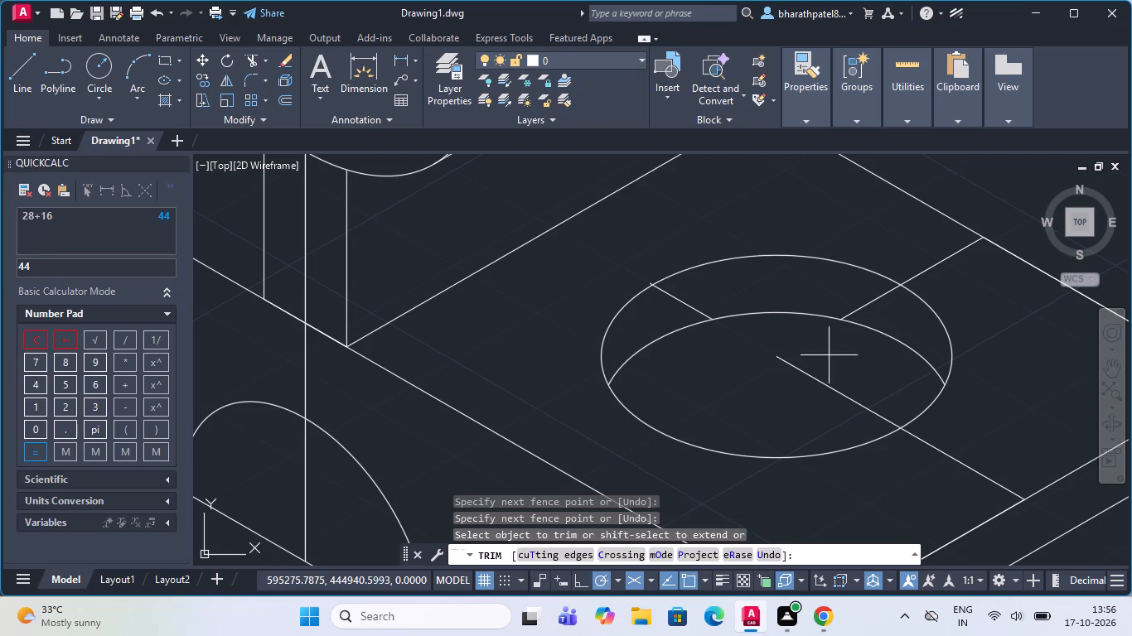
left_click(801, 382)
Remove the remaining construction line pieces between the L-shaped end's hole curves and outside its circle.
left_click(855, 299)
left_click(873, 311)
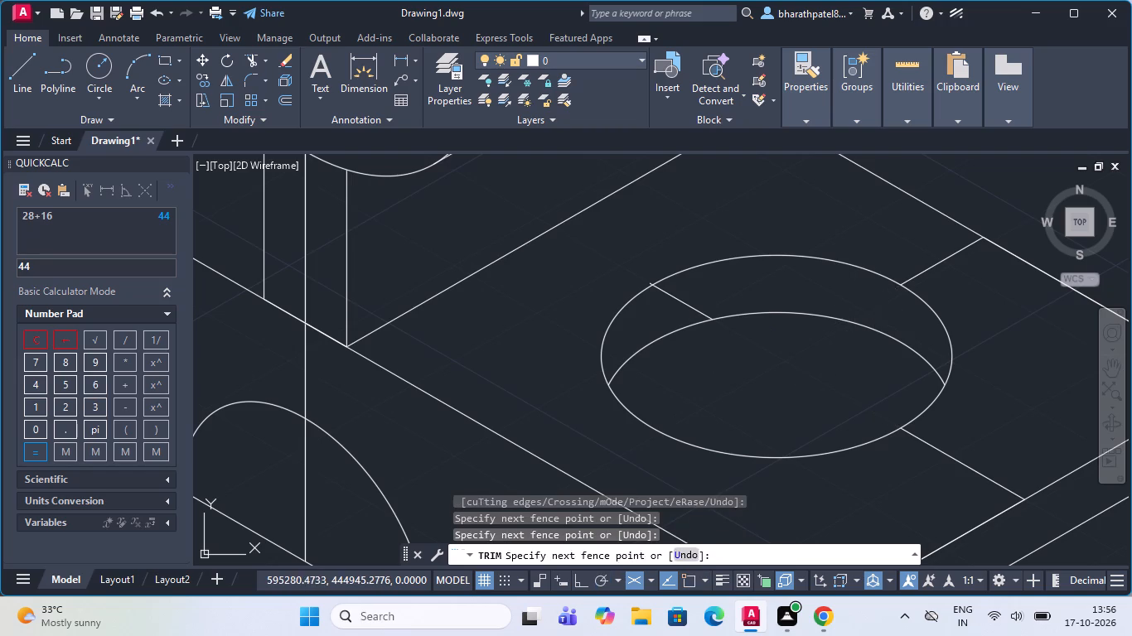
left_click(912, 257)
left_click(945, 287)
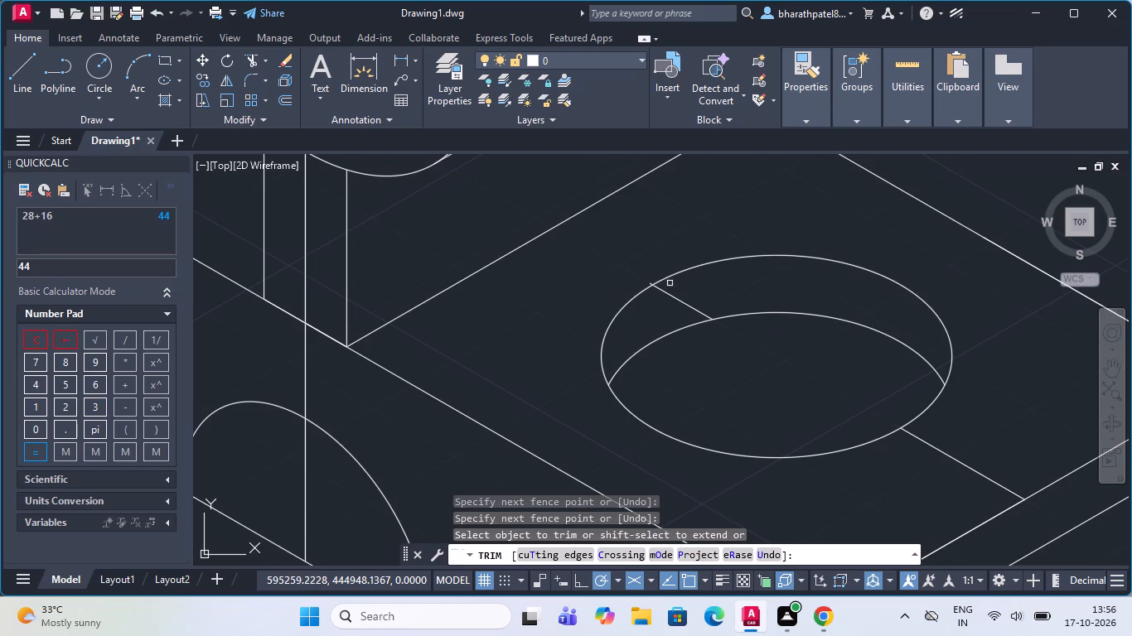
left_click(676, 282)
left_click(645, 311)
scroll(647, 273, "up", 4)
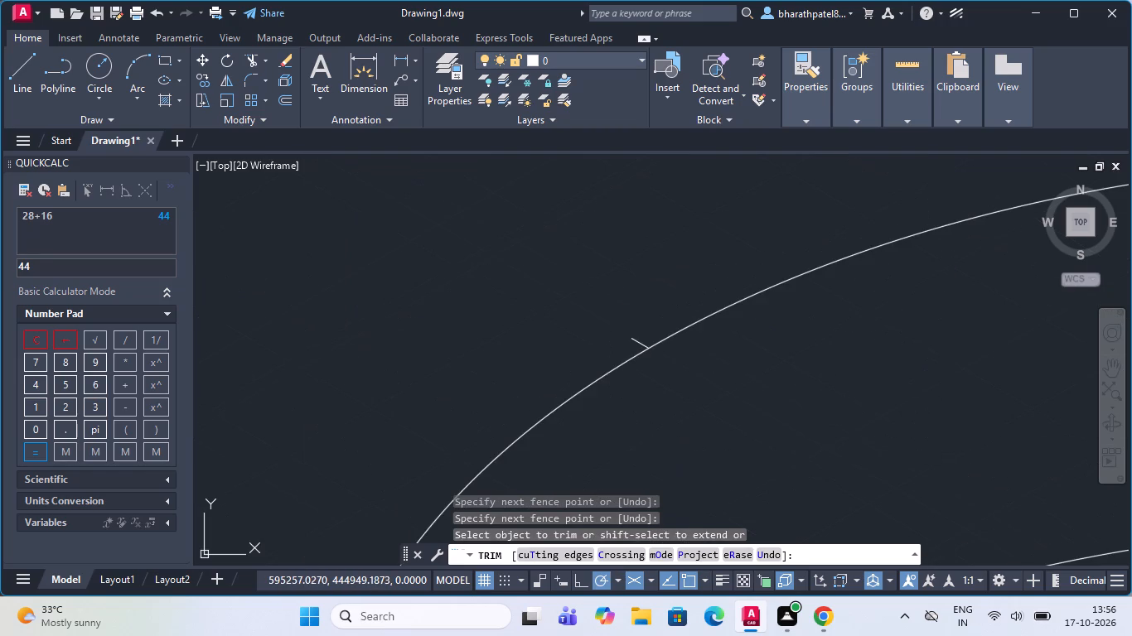
scroll(614, 345, "up", 4)
left_click_drag(709, 275, 699, 287)
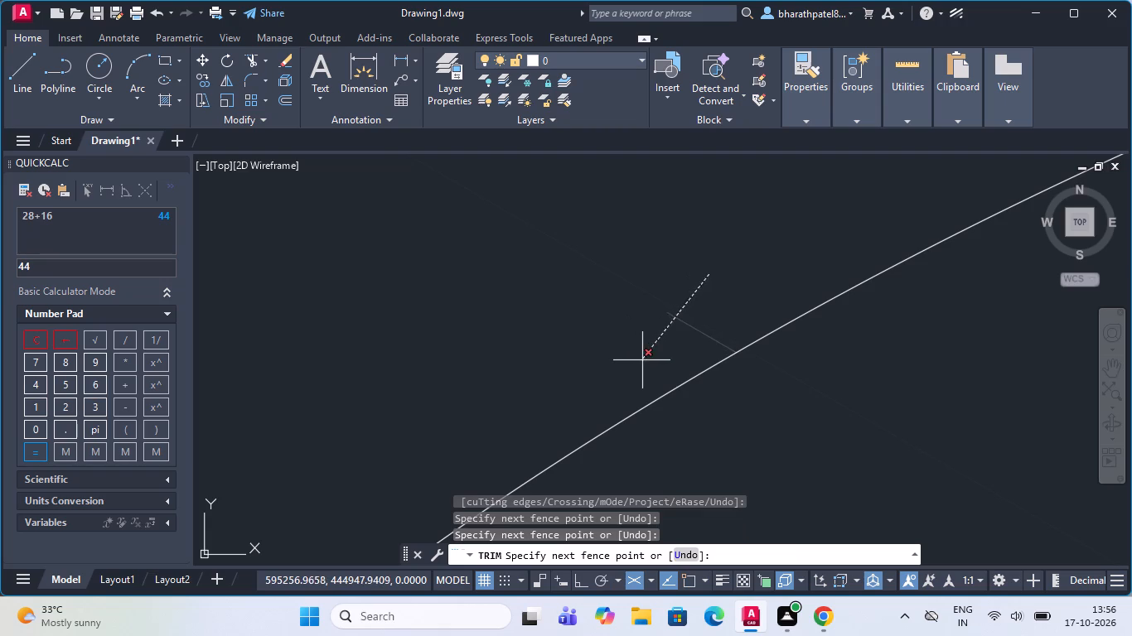
left_click(645, 363)
scroll(651, 319, "down", 9)
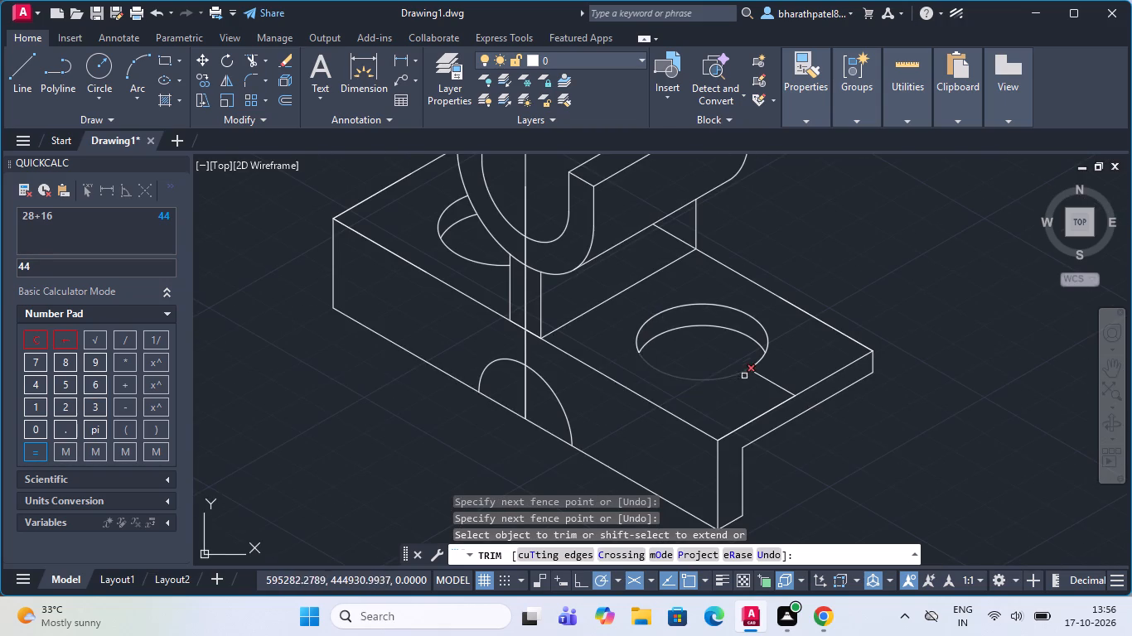
scroll(714, 390, "up", 3)
left_click(923, 297)
left_click(859, 389)
Trim the base's bottom front edge across the arch opening, on both sides of the vertical centre line.
scroll(868, 372, "down", 4)
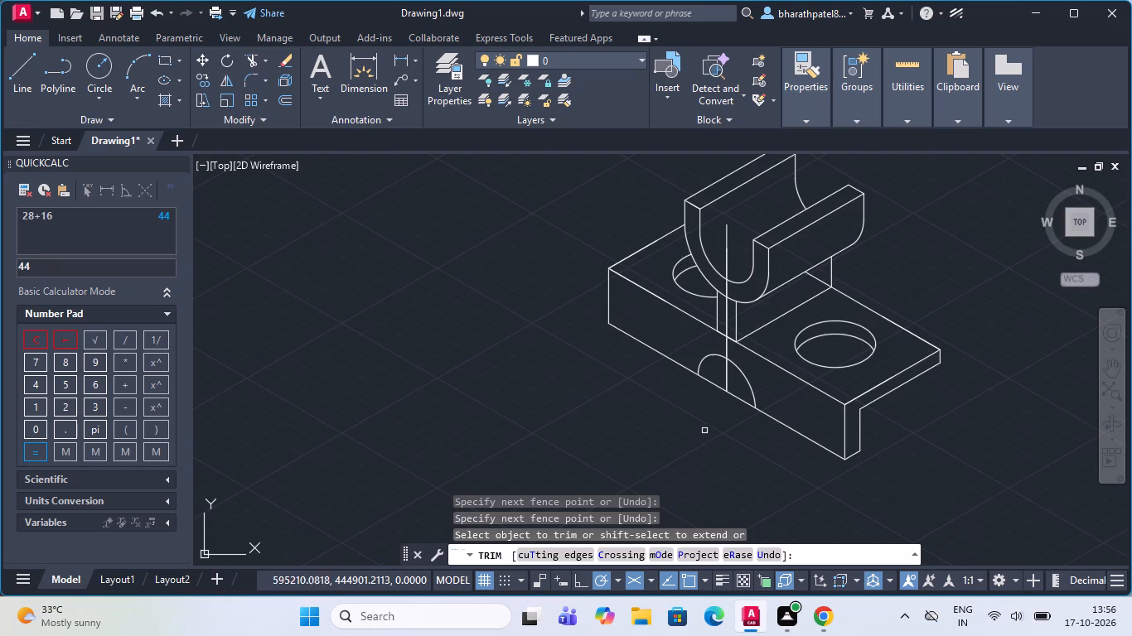
scroll(709, 426, "up", 4)
scroll(719, 325, "down", 3)
left_click(727, 274)
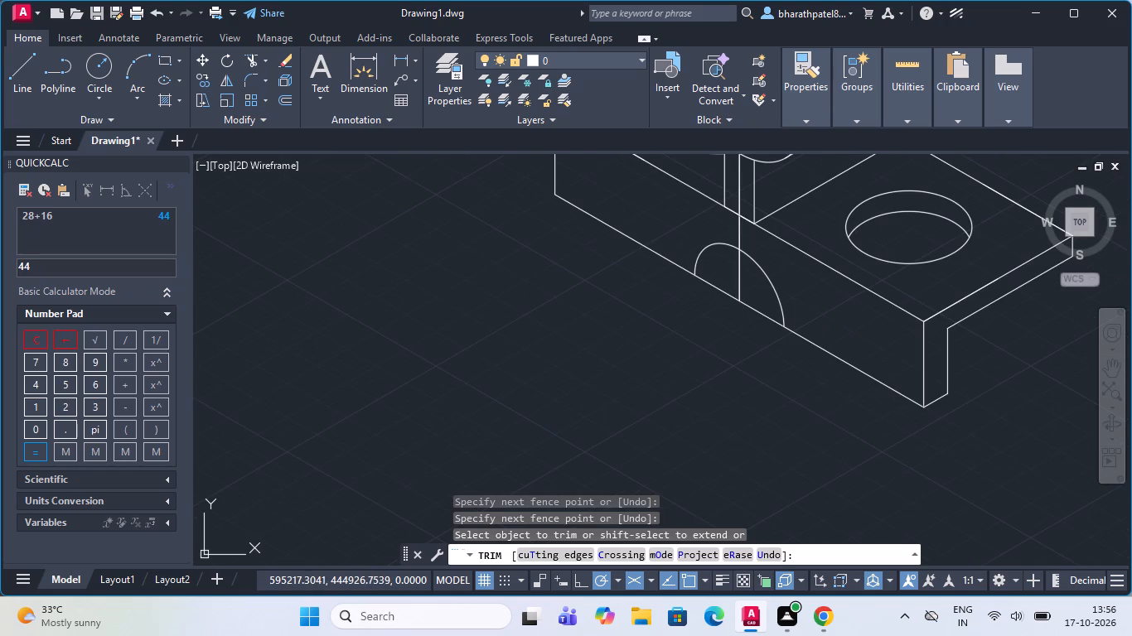
left_click(704, 319)
left_click(766, 298)
left_click(741, 348)
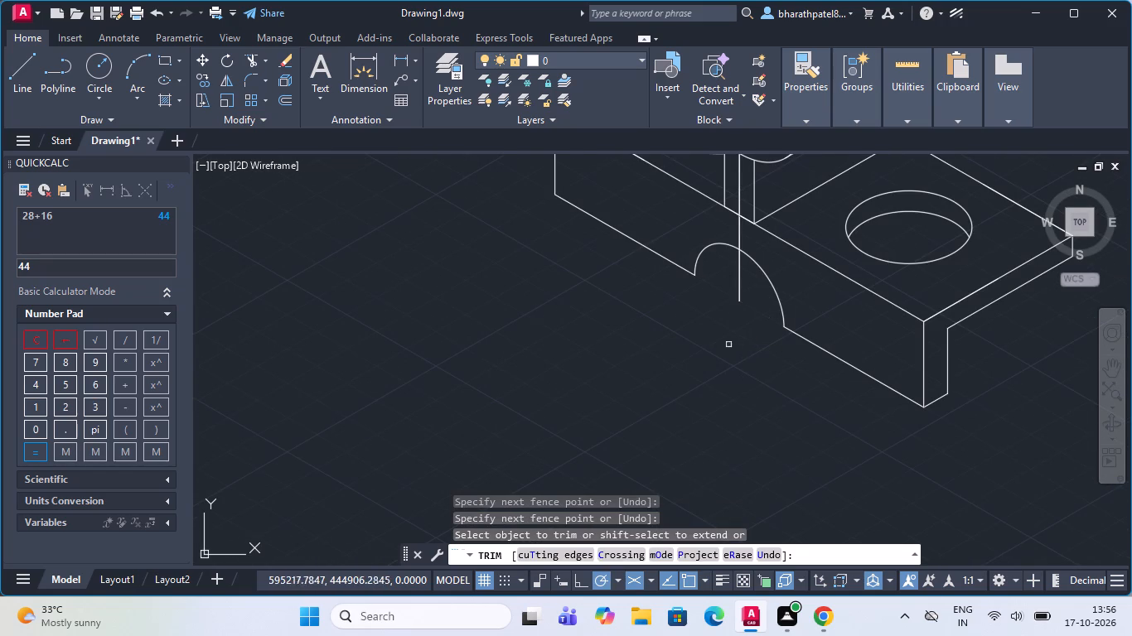
Draw an 8-unit line at 30° inward from the arch's plain-end bottom corner, followed by a vertical line up past the arch curve.
left_click_drag(17, 64, 18, 76)
scroll(440, 374, "down", 2)
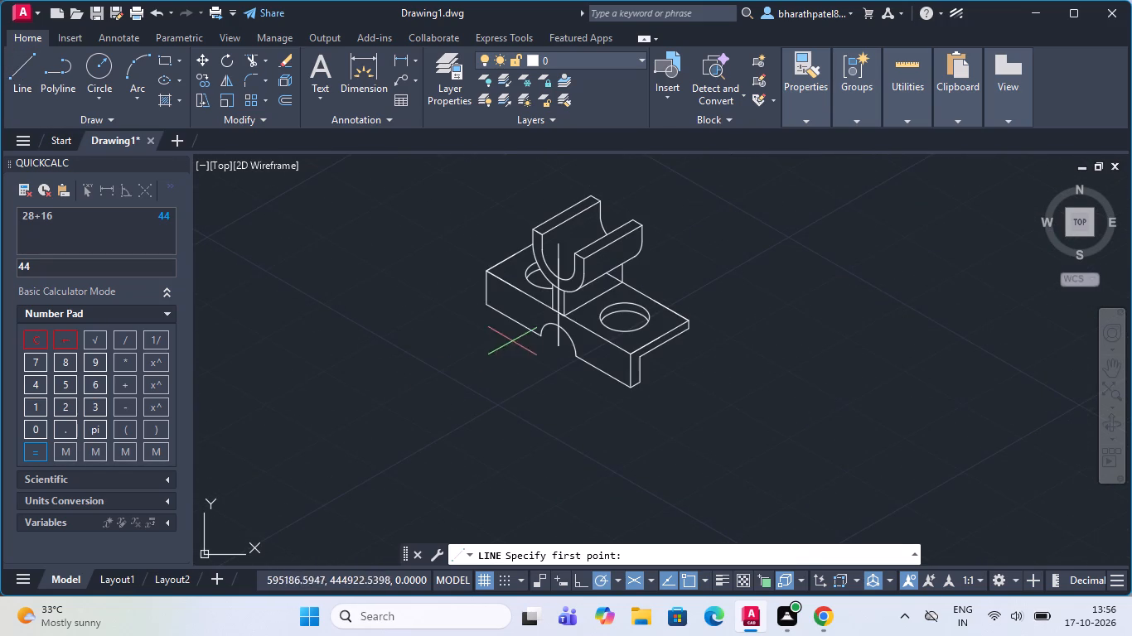
scroll(563, 307, "up", 3)
left_click(467, 419)
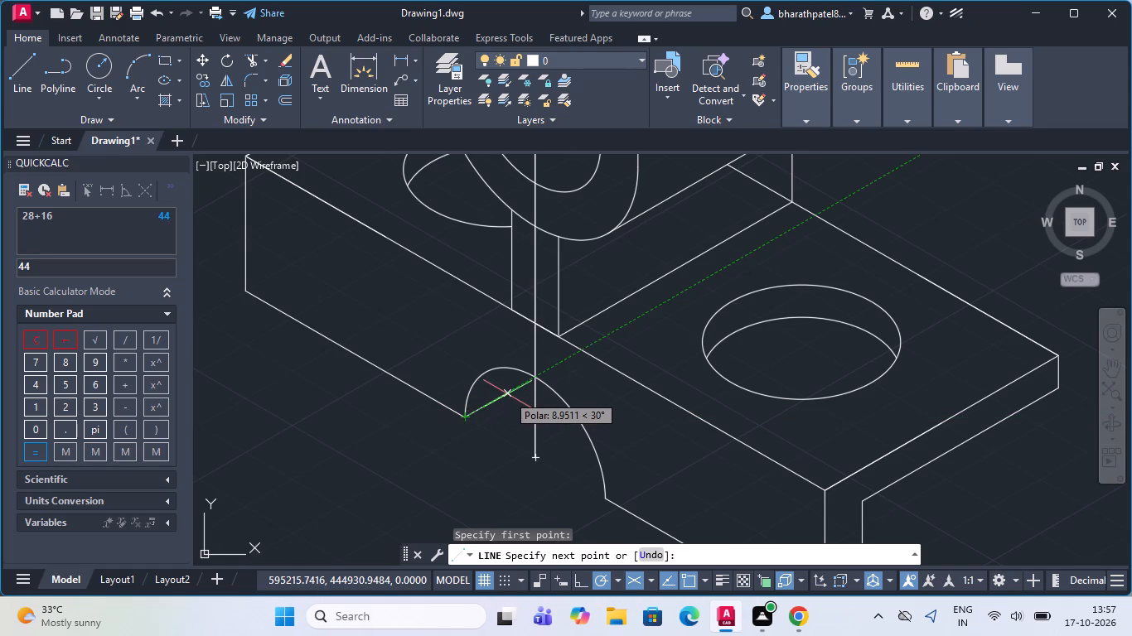
key("8")
key("Return")
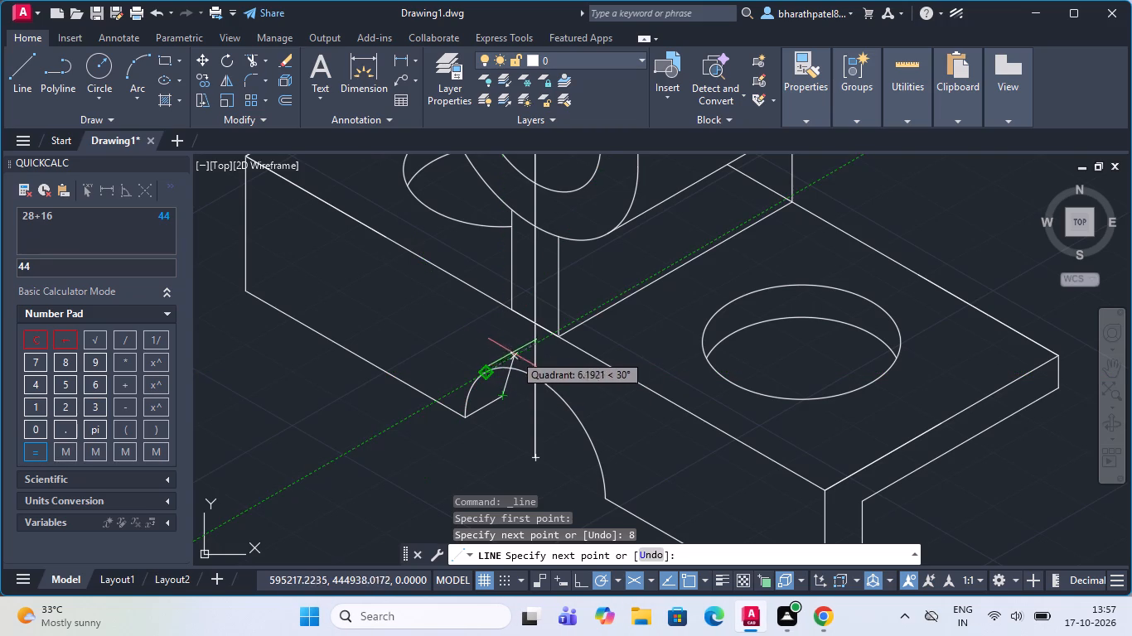
scroll(501, 351, "up", 3)
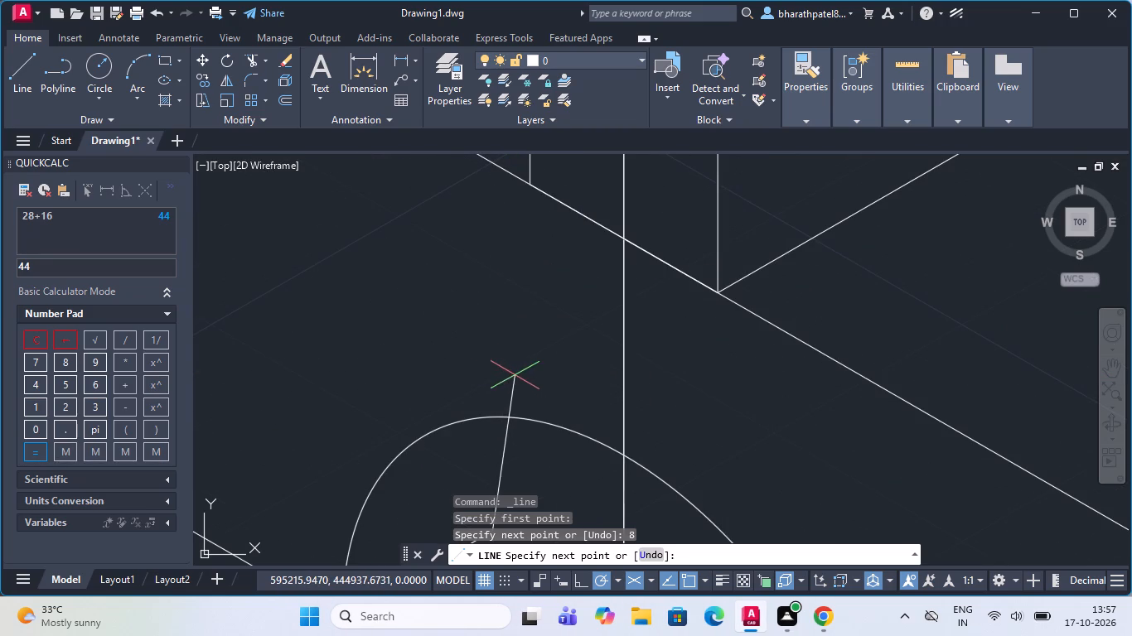
left_click(495, 368)
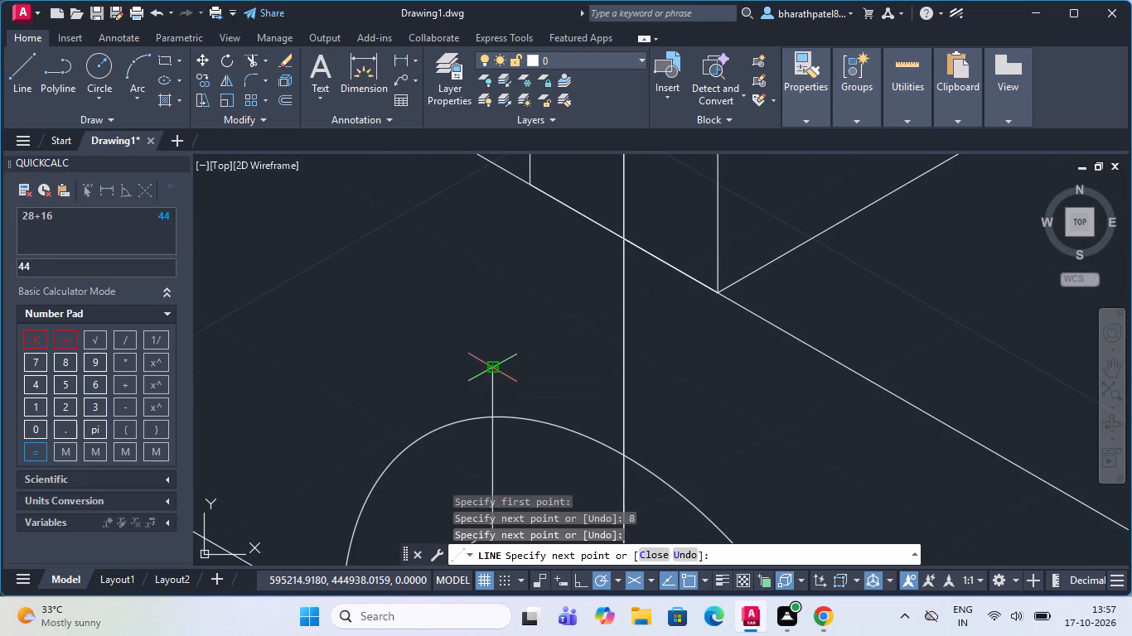
key("Escape")
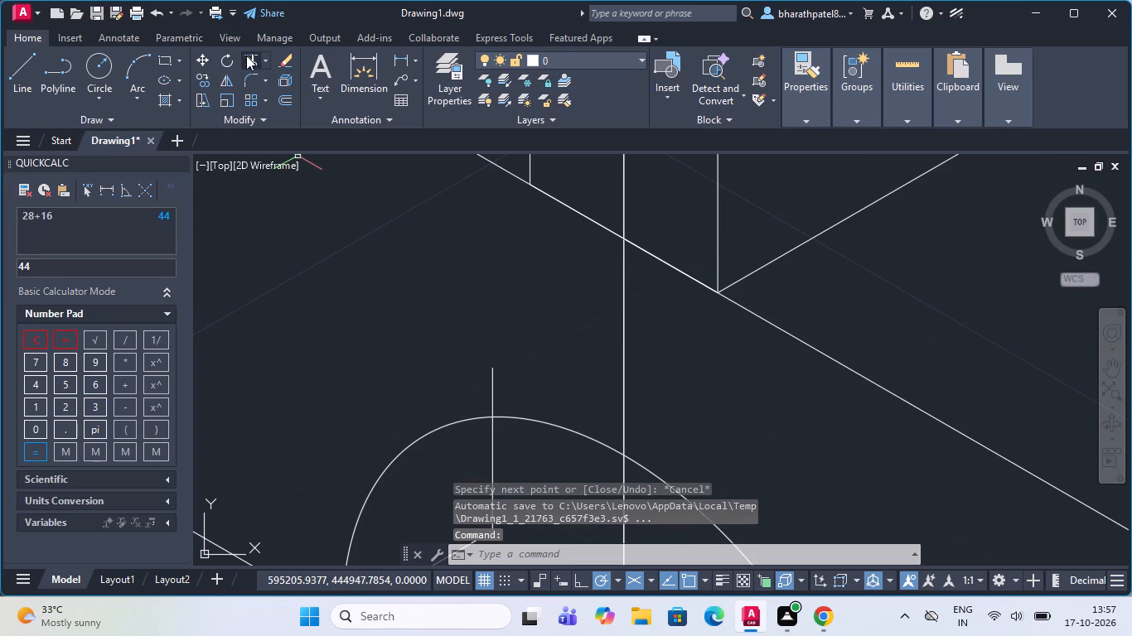
Trim the part of the new vertical depth line that extends above the arch curve.
left_click_drag(246, 55, 254, 66)
left_click(591, 400)
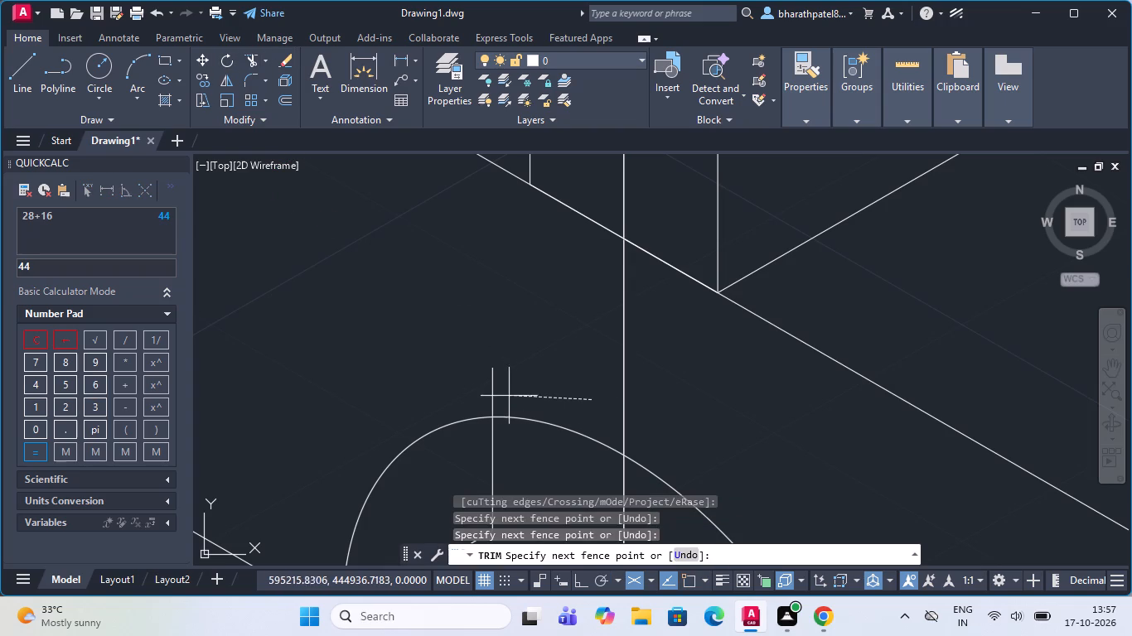
left_click(478, 388)
scroll(477, 381, "down", 4)
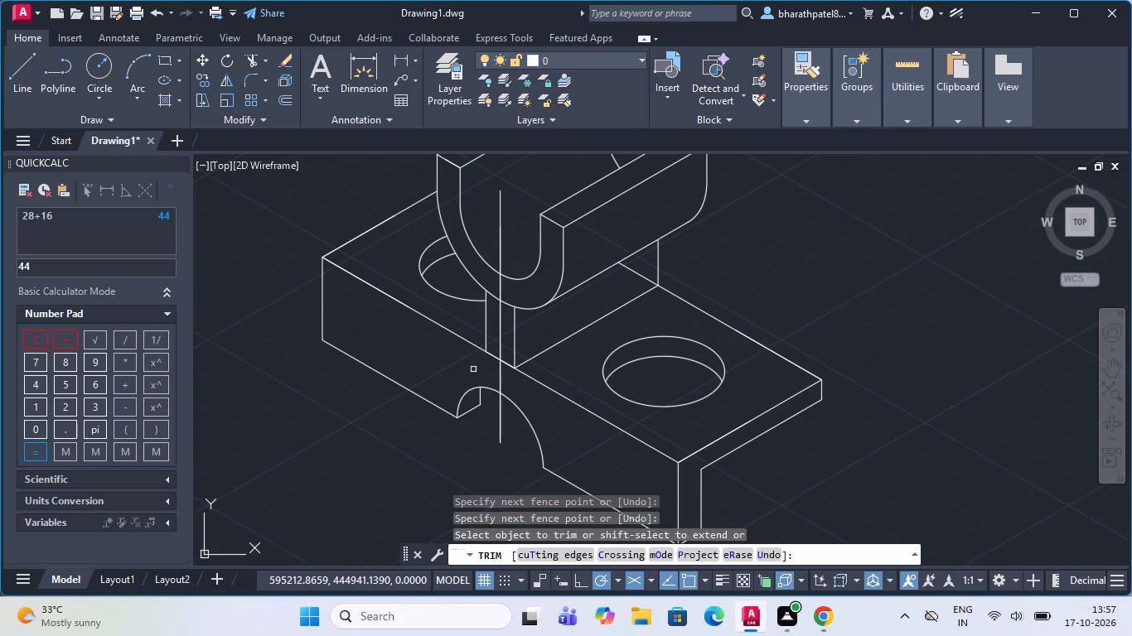
scroll(473, 369, "down", 3)
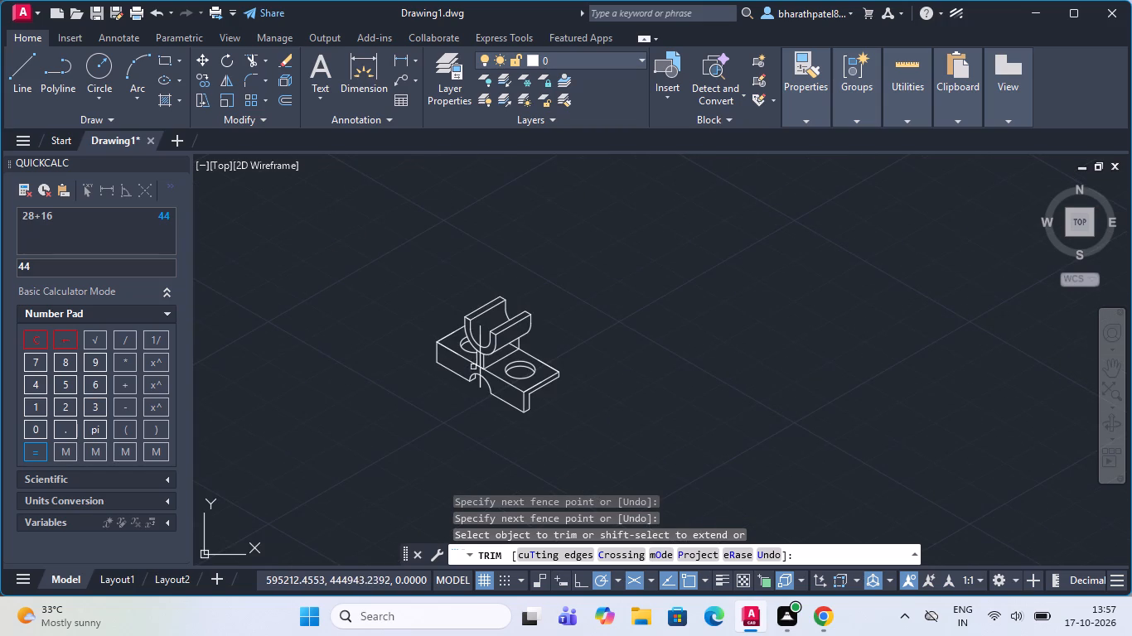
scroll(474, 315, "up", 3)
key("Escape")
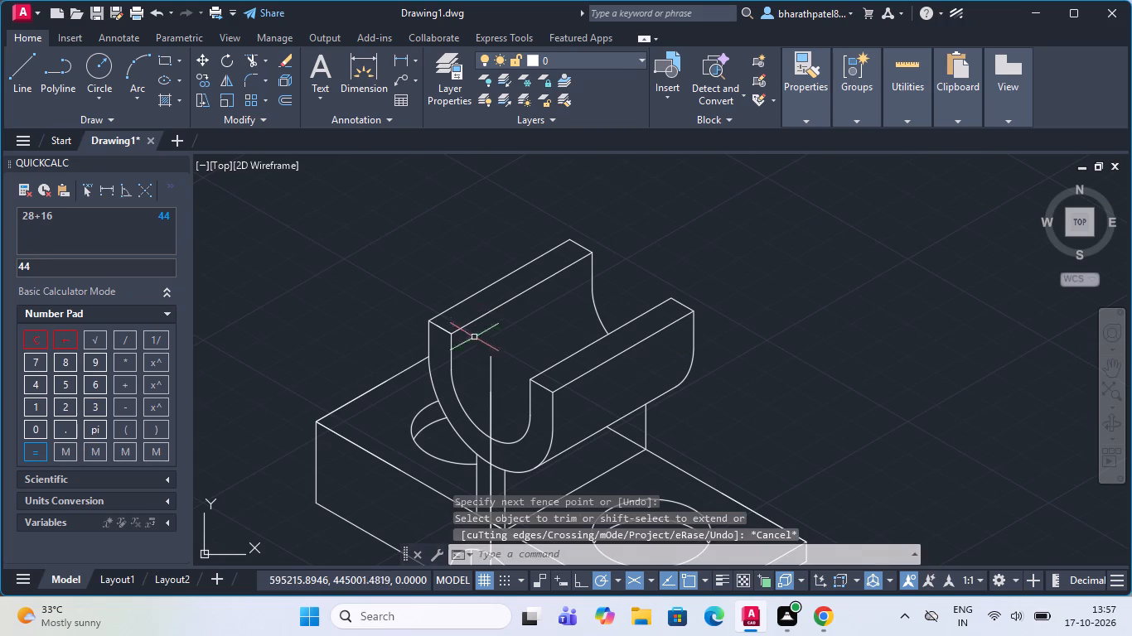
Erase the remaining vertical centre construction lines running through the ring, its support and the arch.
left_click(491, 411)
scroll(496, 405, "down", 3)
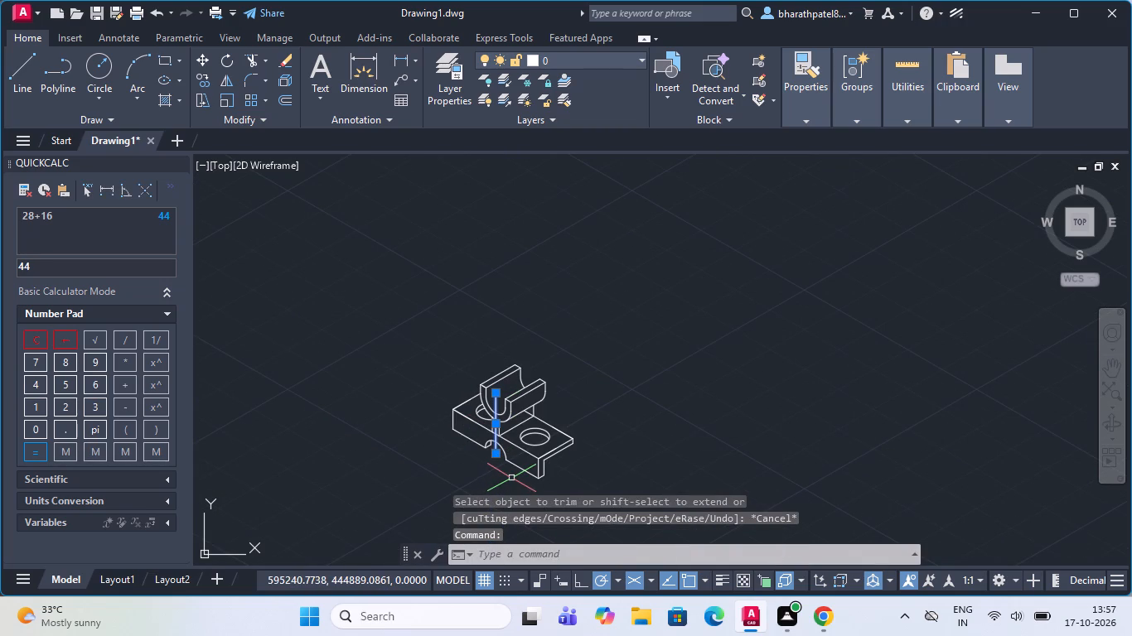
key("Delete")
scroll(515, 475, "up", 2)
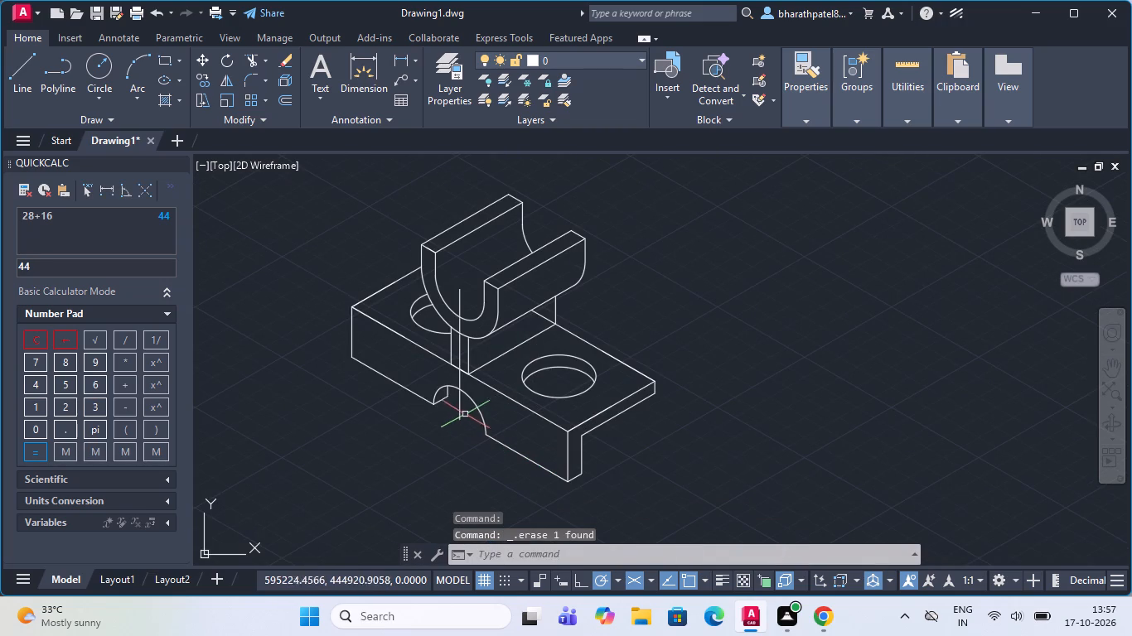
left_click(462, 407)
left_click(460, 351)
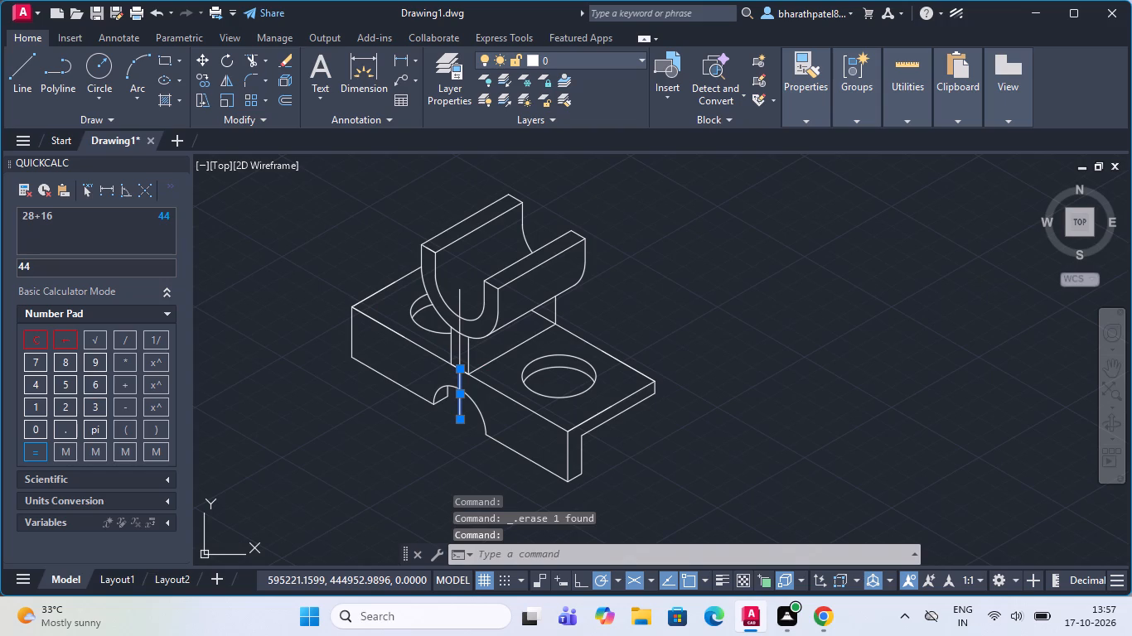
key("Delete")
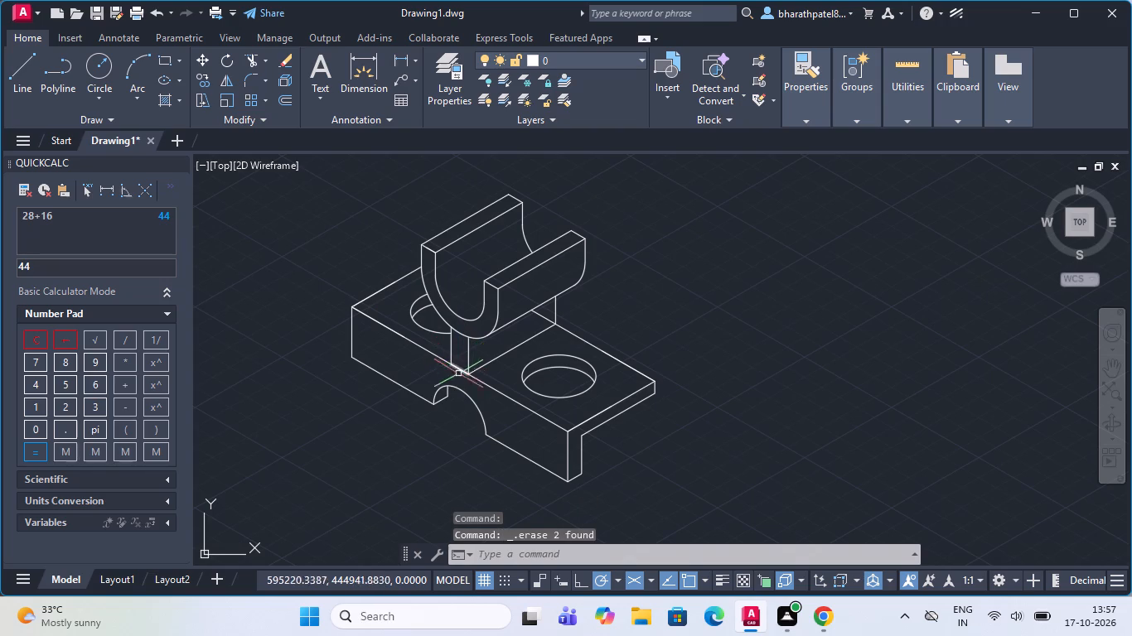
Trim the ring's outer arc between the support's two front vertical edges and the hidden base edge segment behind the support.
scroll(455, 382, "up", 2)
scroll(456, 382, "down", 2)
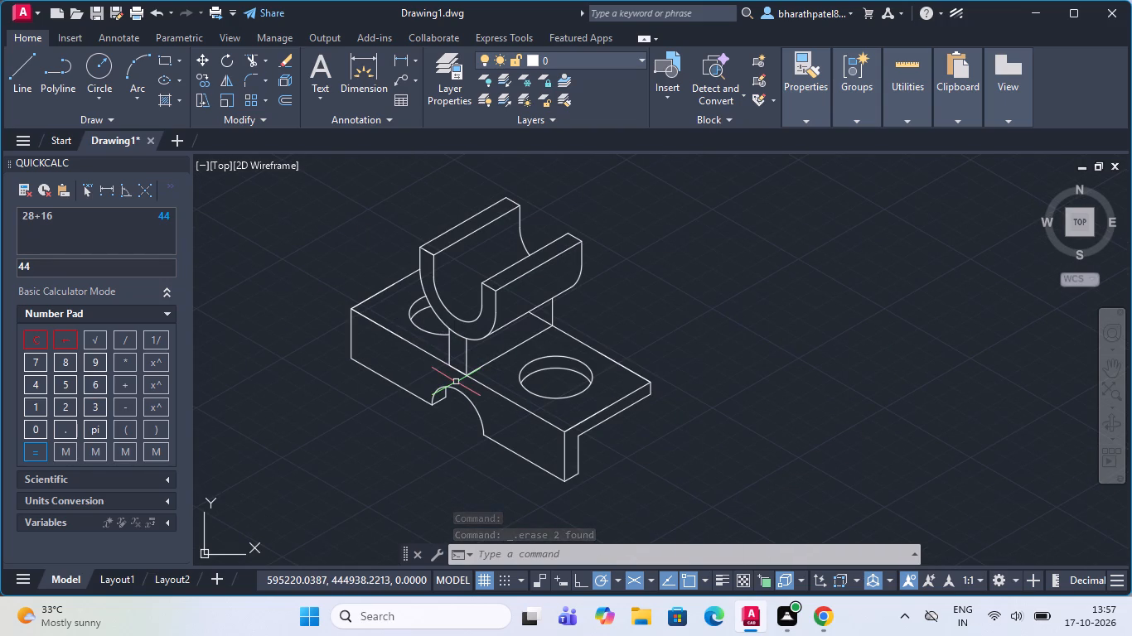
scroll(457, 381, "down", 1)
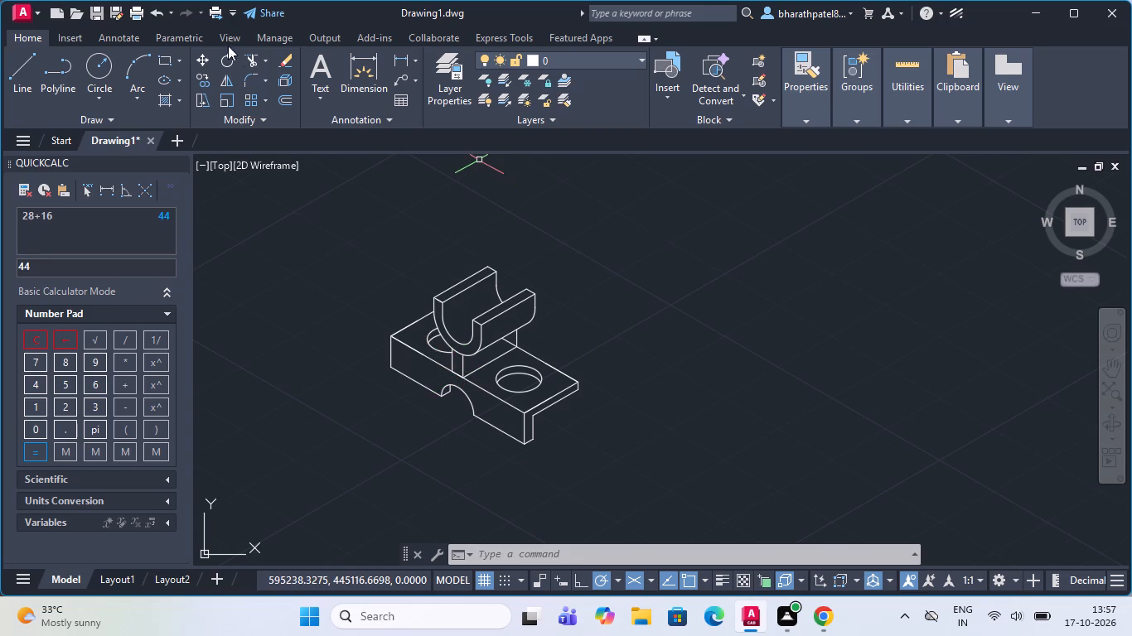
left_click(248, 57)
scroll(447, 367, "up", 4)
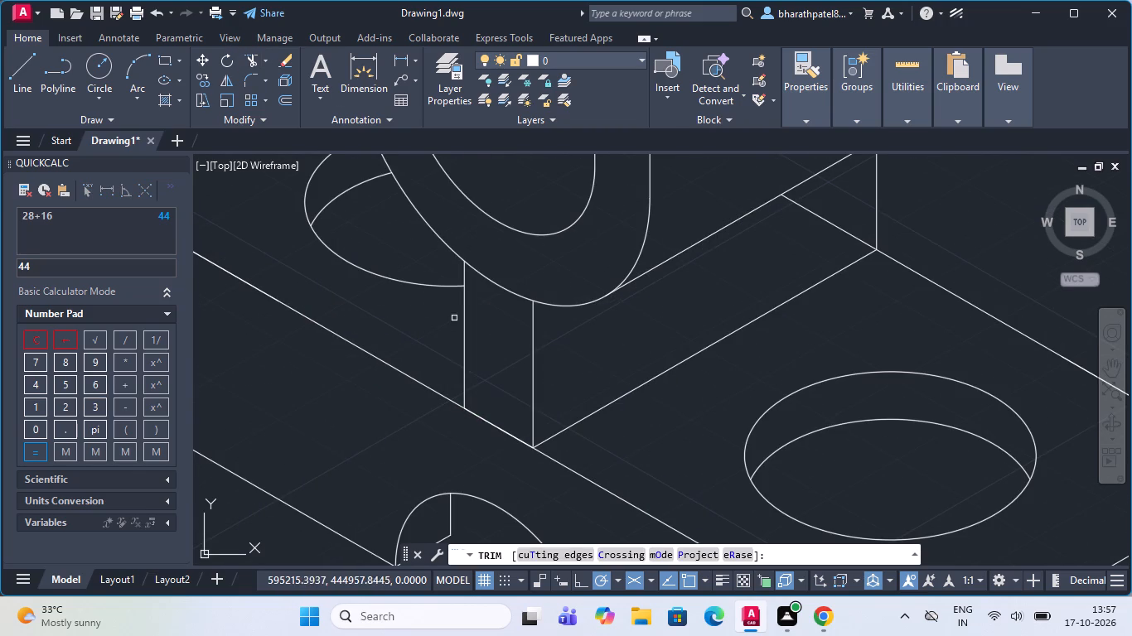
left_click(505, 285)
scroll(506, 285, "down", 2)
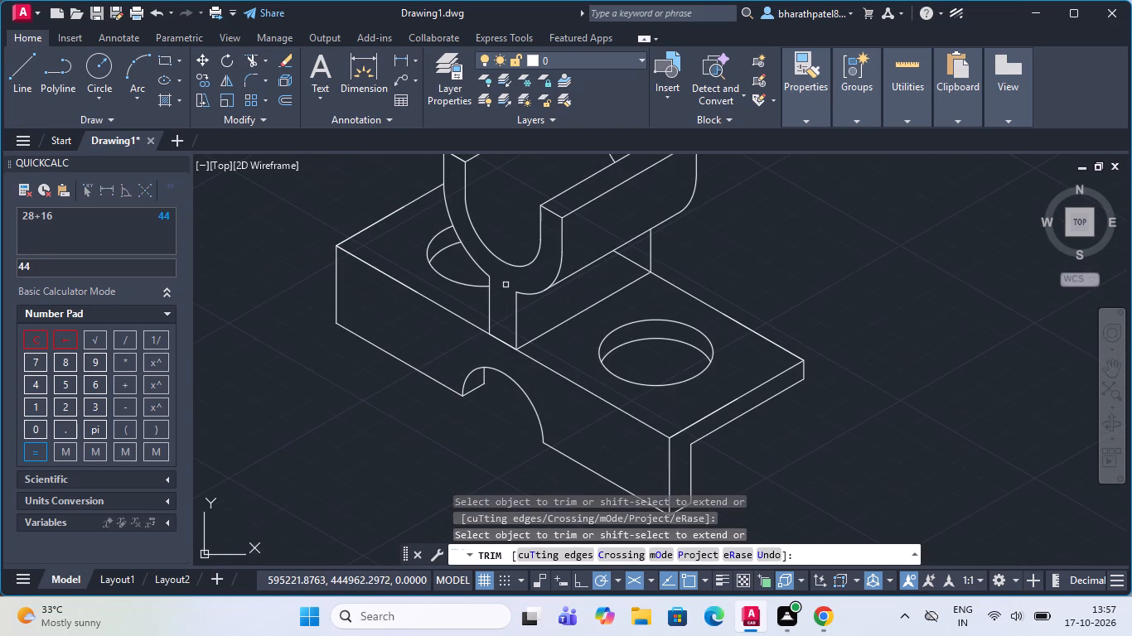
left_click(636, 263)
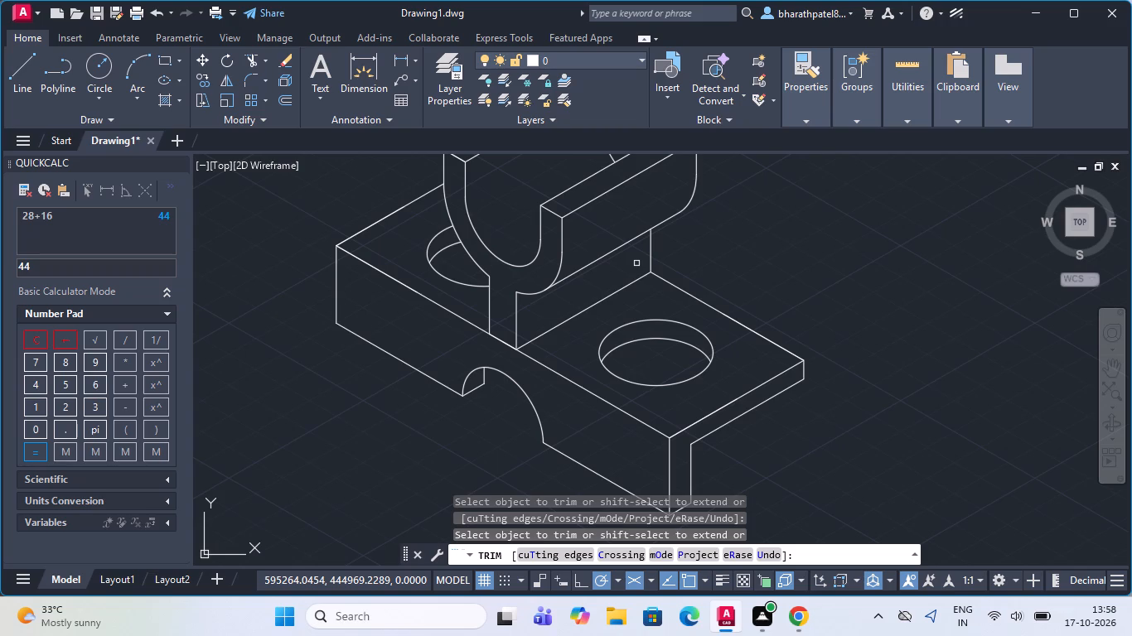
scroll(636, 263, "down", 2)
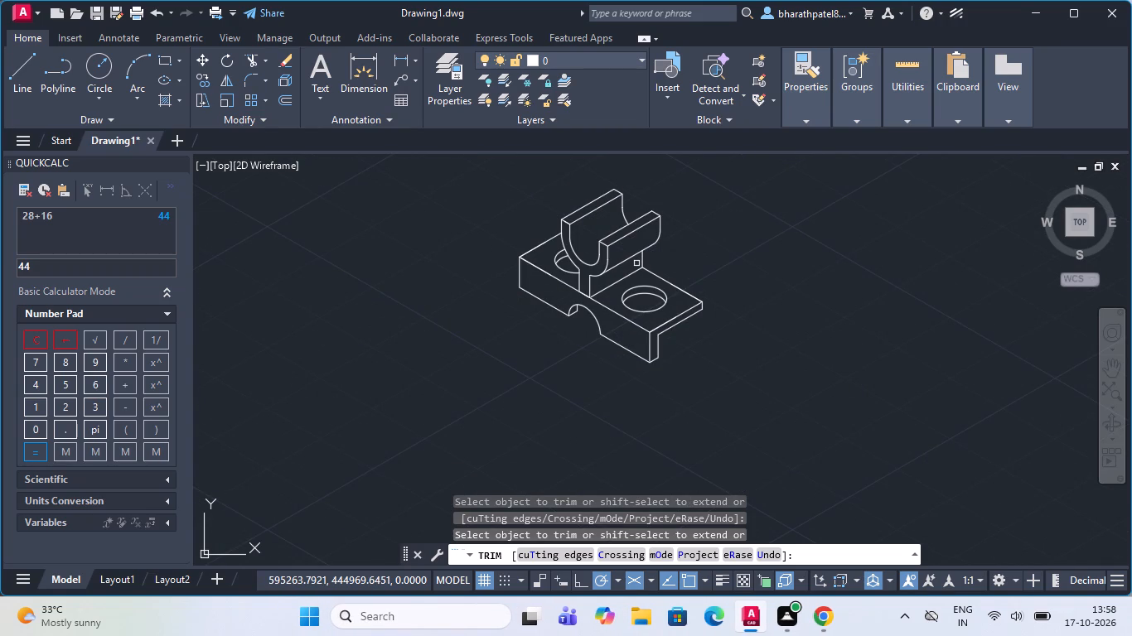
scroll(518, 238, "up", 2)
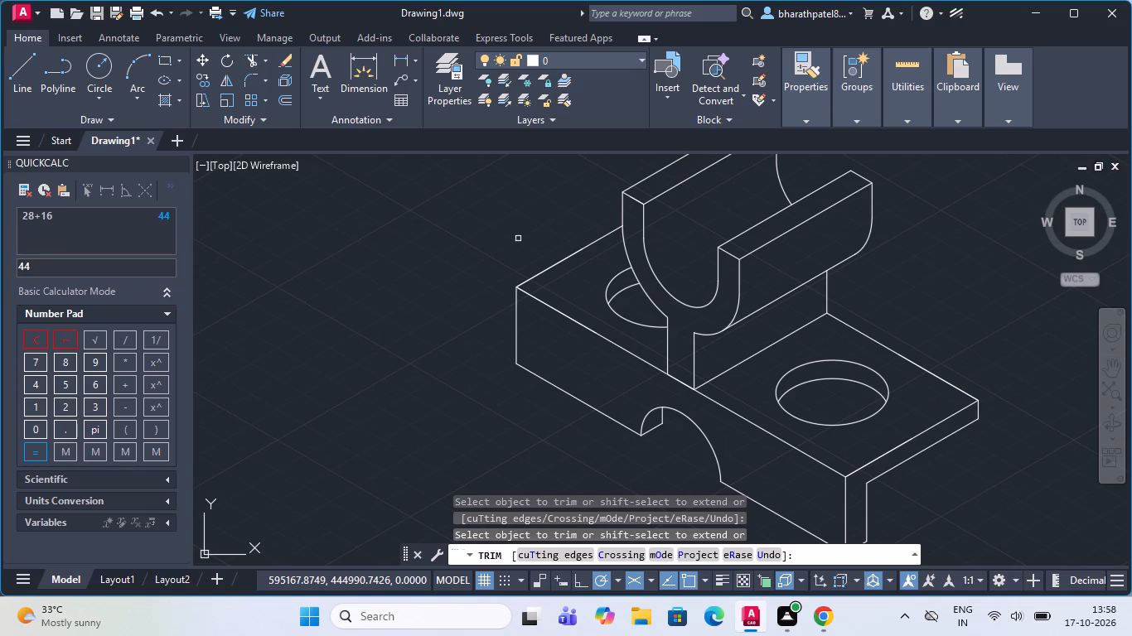
left_click(264, 55)
left_click(268, 83)
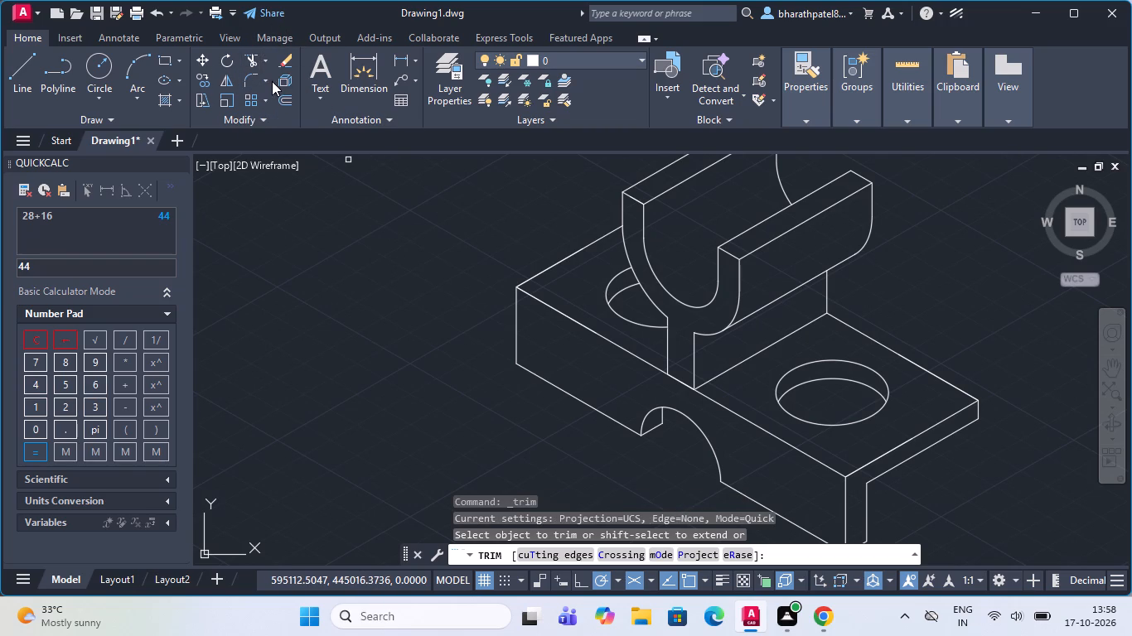
Add an aligned dimension to the top edge of the L-shaped end across the base's depth, placed outside the object.
left_click(403, 57)
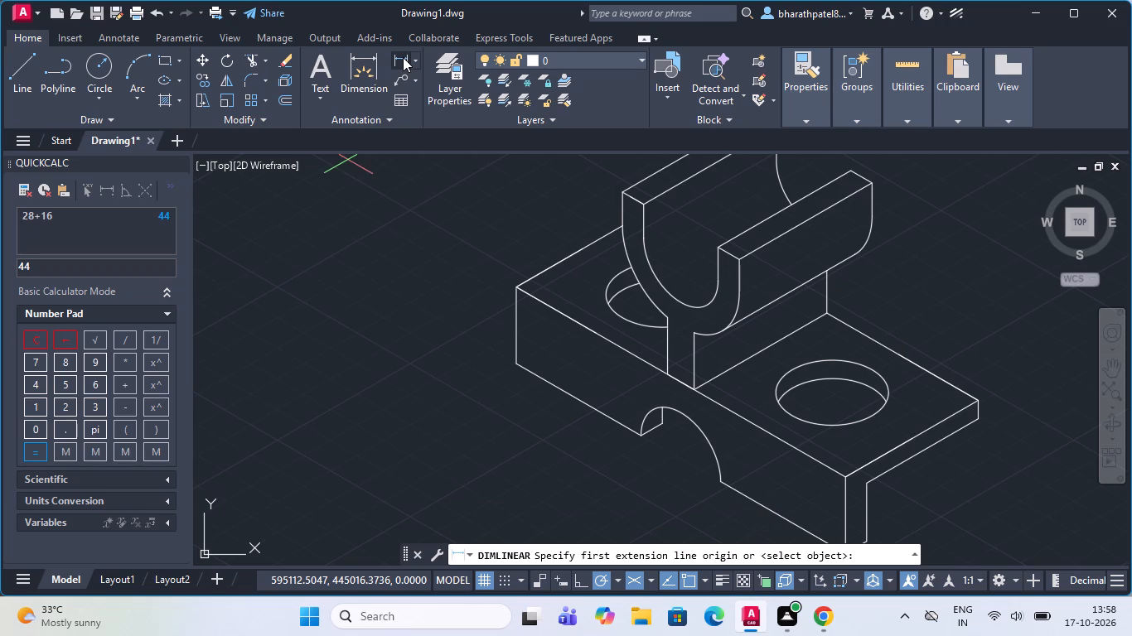
left_click(417, 62)
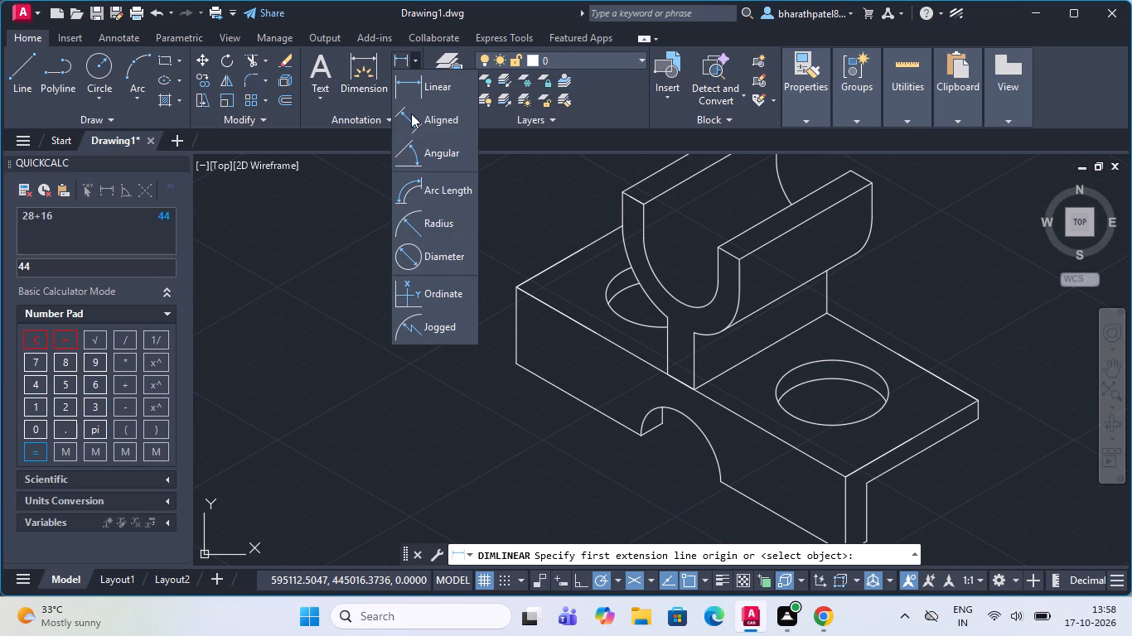
left_click(410, 119)
scroll(375, 146, "down", 2)
scroll(509, 253, "down", 2)
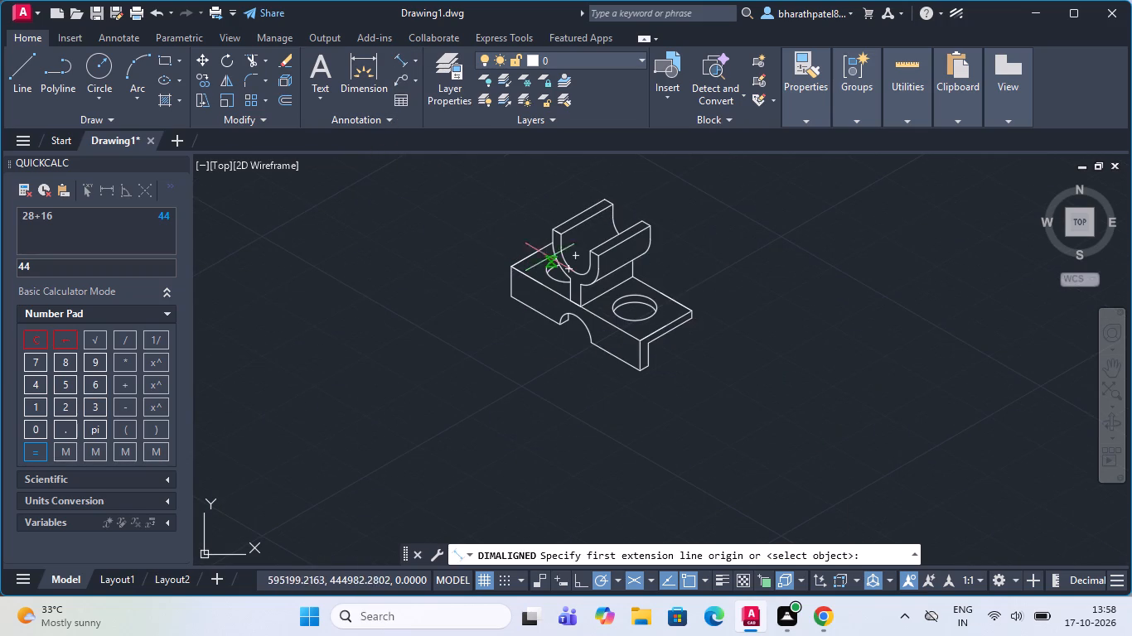
scroll(689, 367, "up", 2)
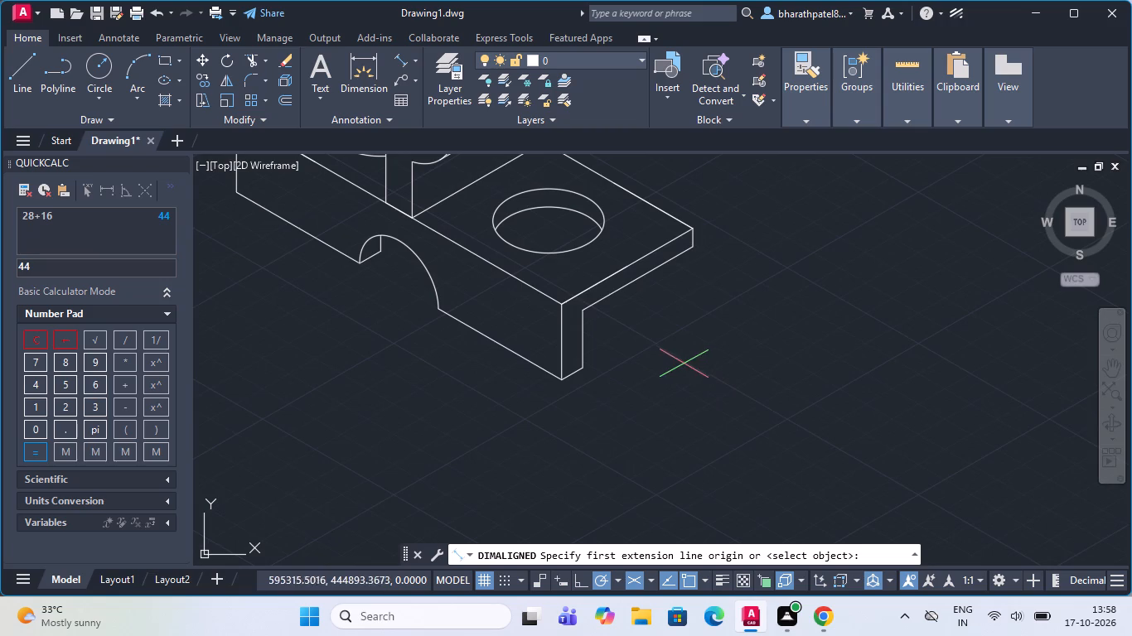
left_click(563, 309)
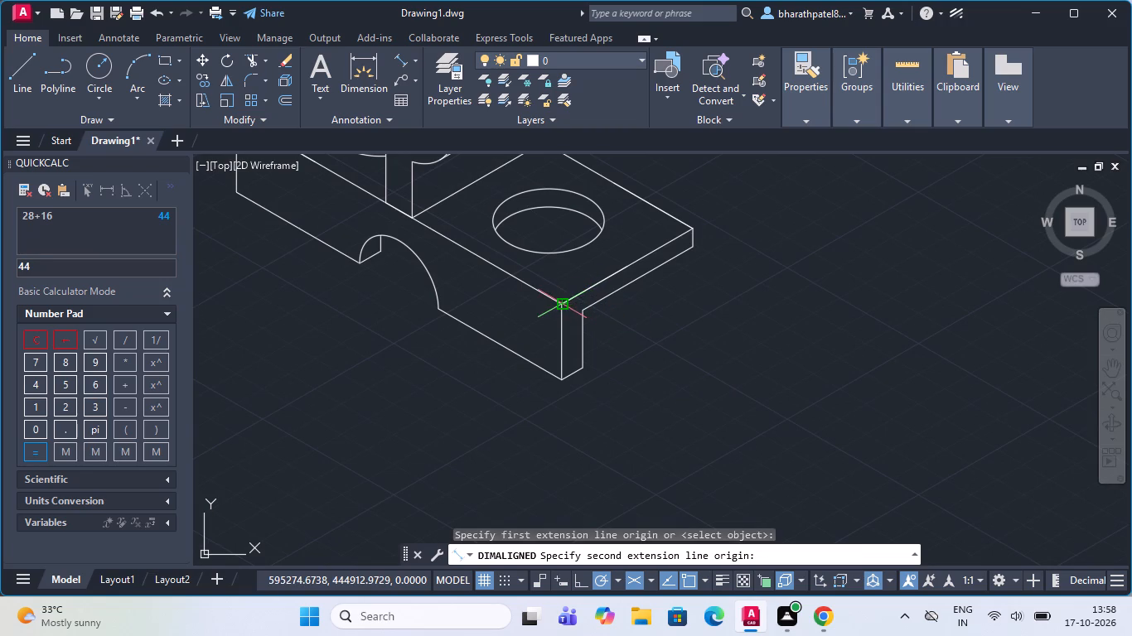
scroll(628, 256, "up", 3)
scroll(628, 255, "down", 2)
scroll(705, 204, "up", 1)
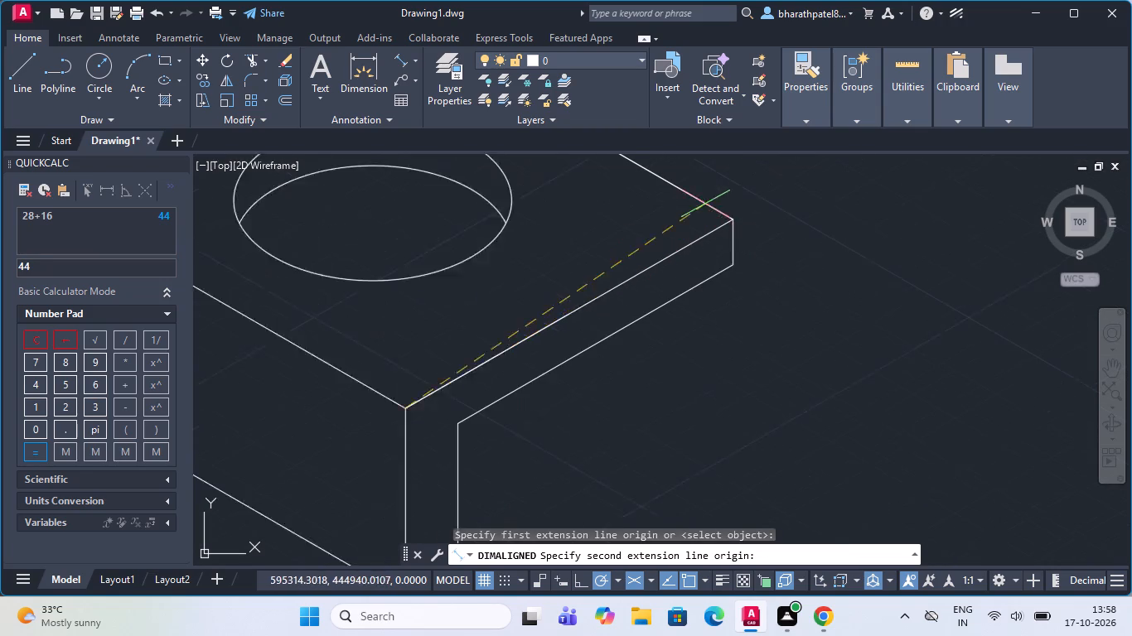
scroll(705, 204, "up", 2)
left_click(768, 241)
scroll(768, 241, "down", 3)
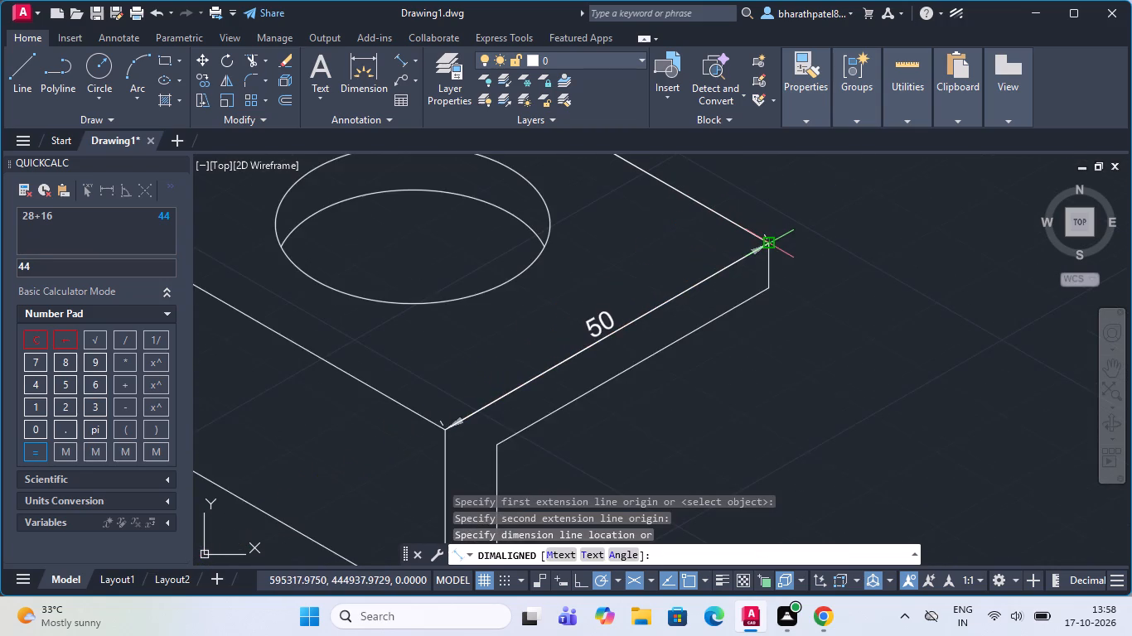
scroll(769, 242, "down", 2)
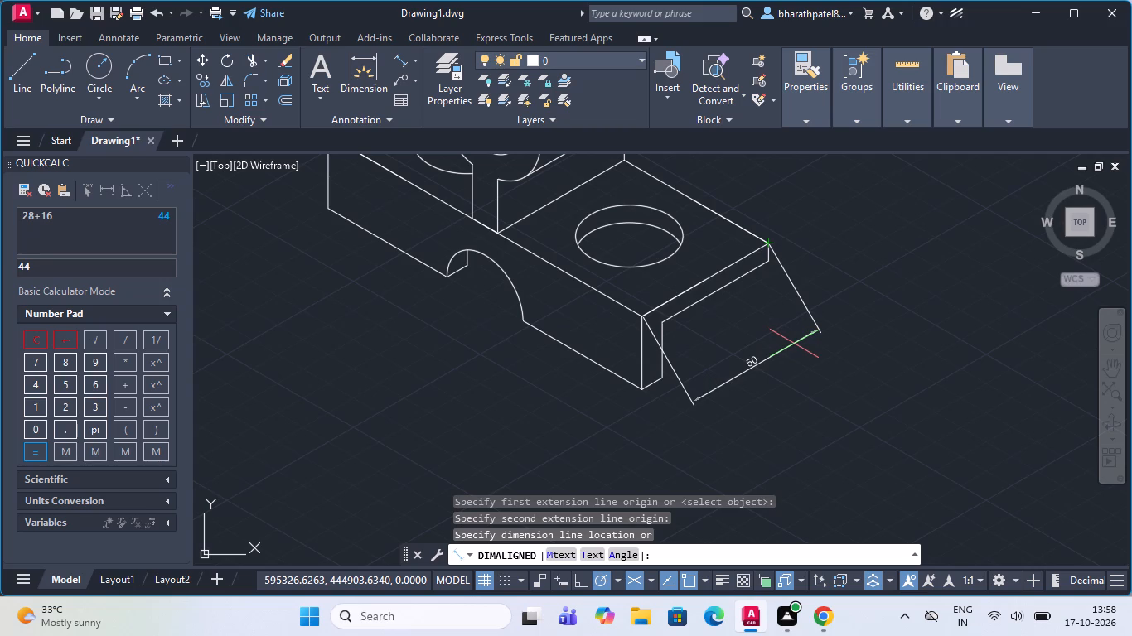
left_click(796, 344)
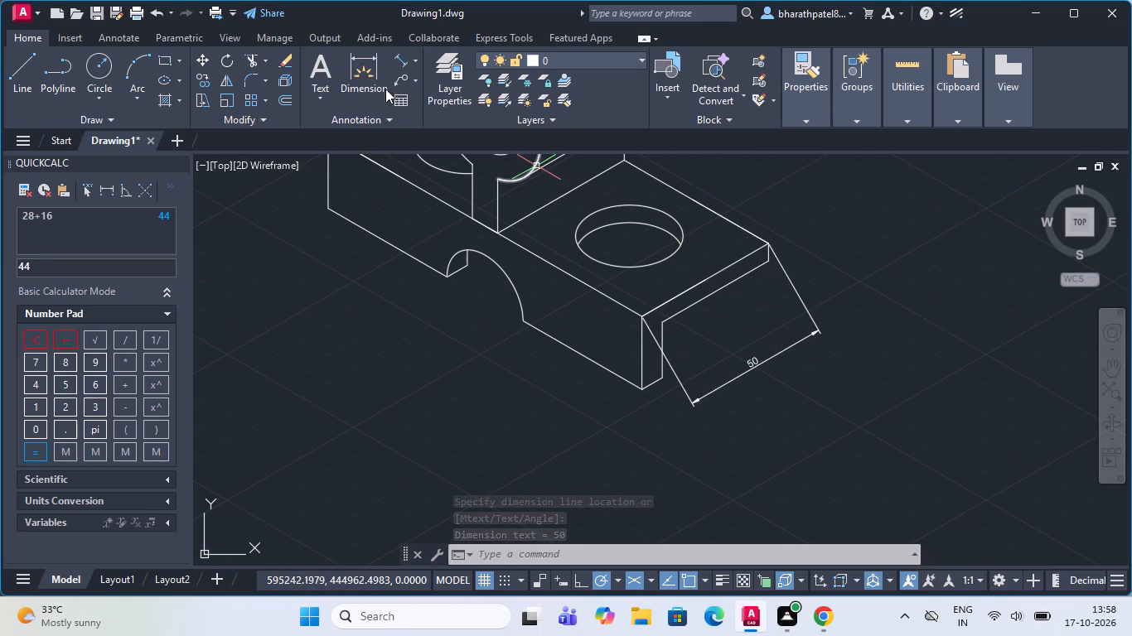
Add an aligned dimension along the full length of the base's front bottom edge, placed outside below the arch.
left_click(394, 55)
scroll(482, 301, "down", 2)
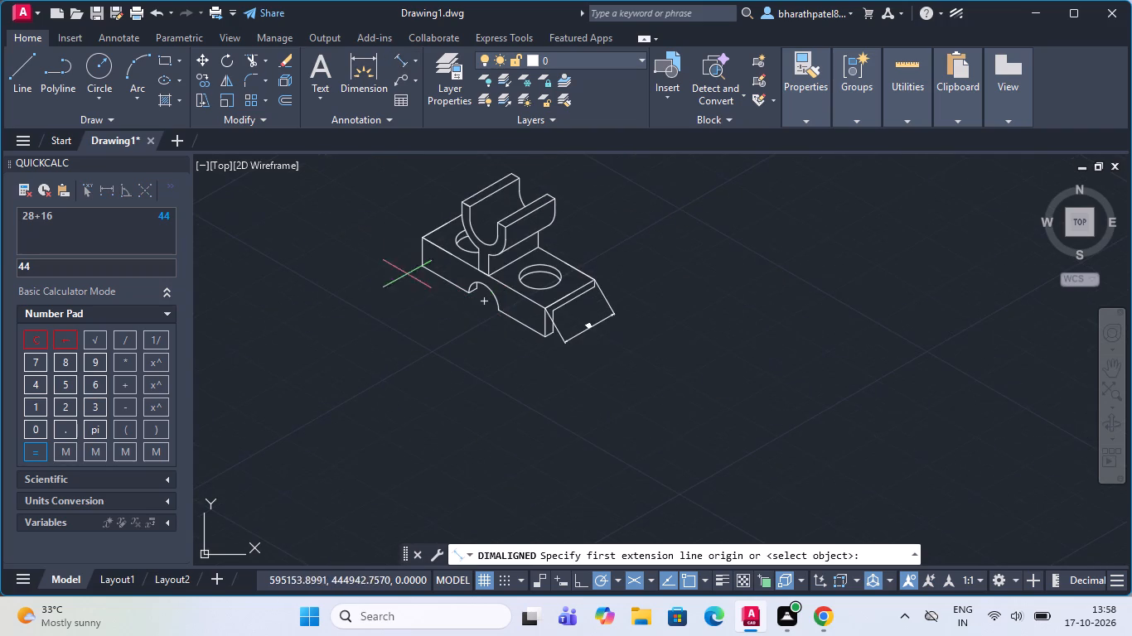
scroll(413, 251, "up", 3)
left_click(445, 316)
scroll(446, 316, "down", 3)
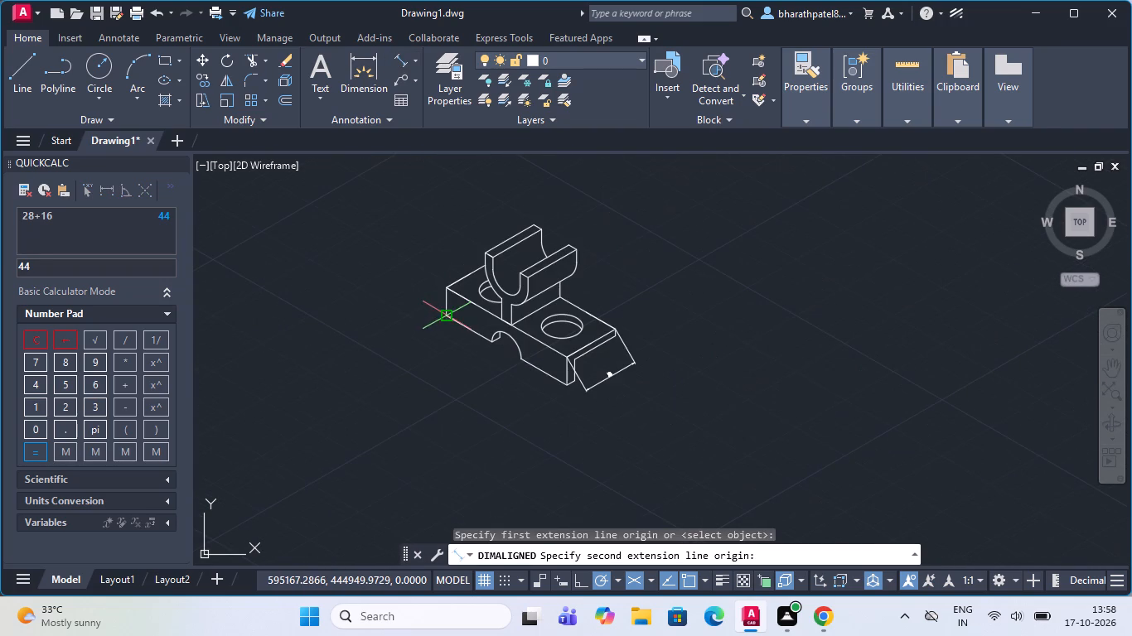
scroll(533, 383, "up", 3)
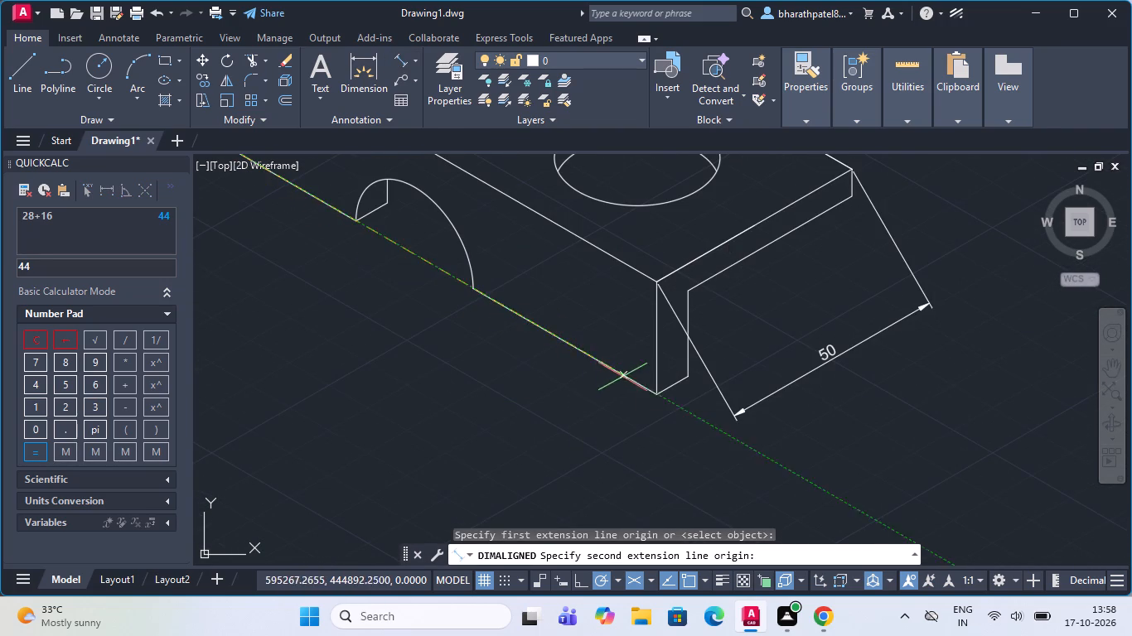
left_click(657, 398)
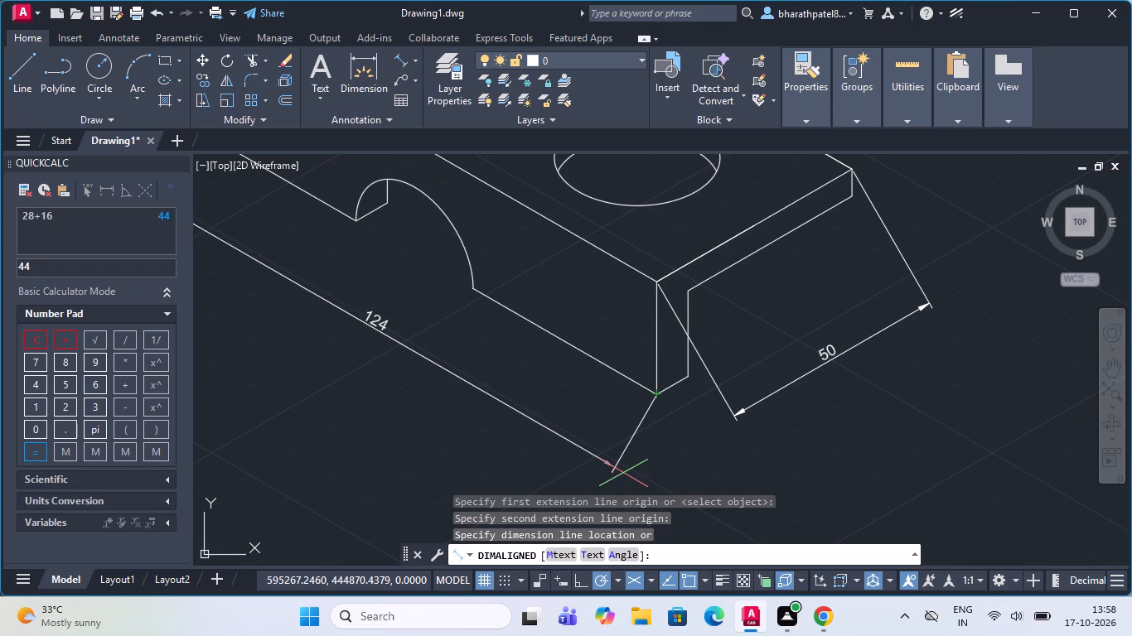
left_click(626, 456)
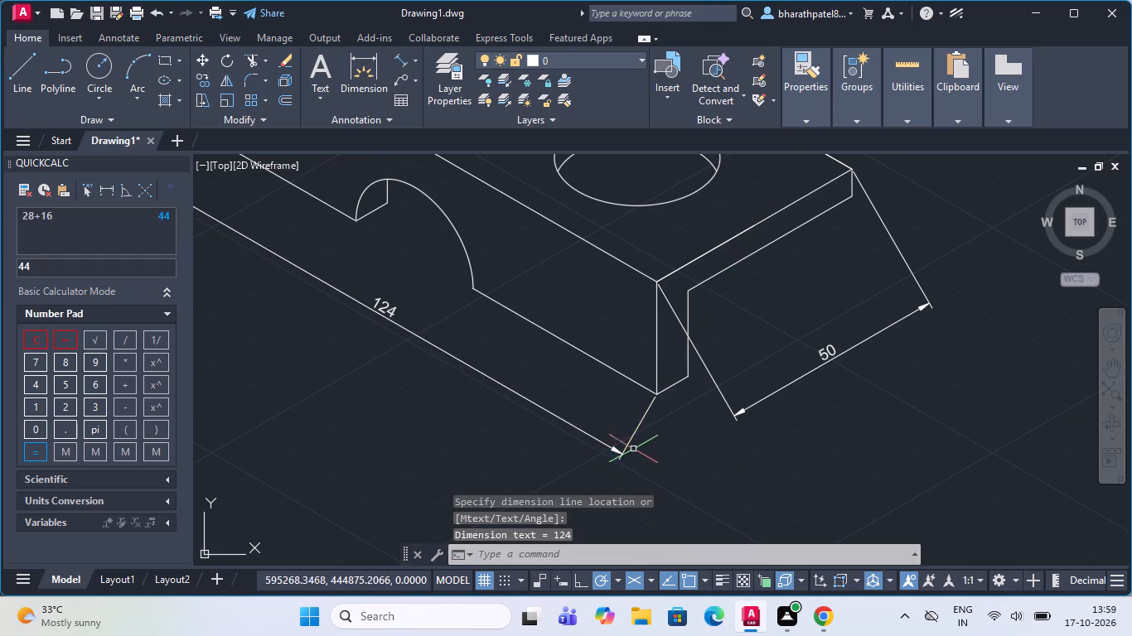
Add an aligned dimension to the short bottom edge of the L-shaped end's front leg, placed just outside it.
scroll(666, 426, "down", 1)
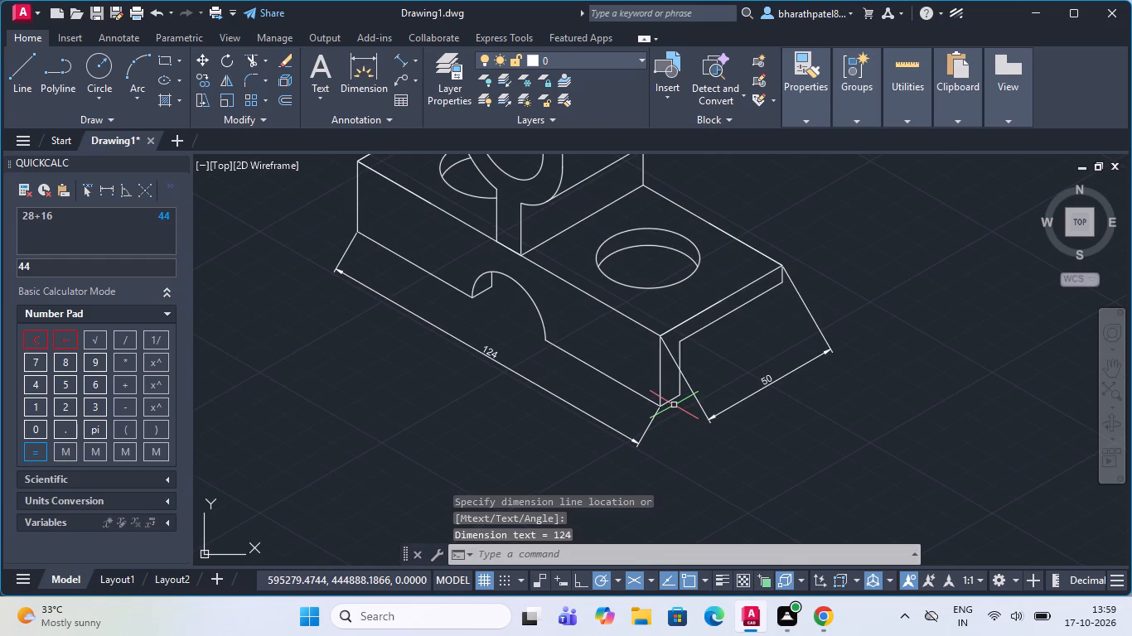
scroll(674, 393, "up", 2)
scroll(674, 393, "down", 1)
left_click(400, 57)
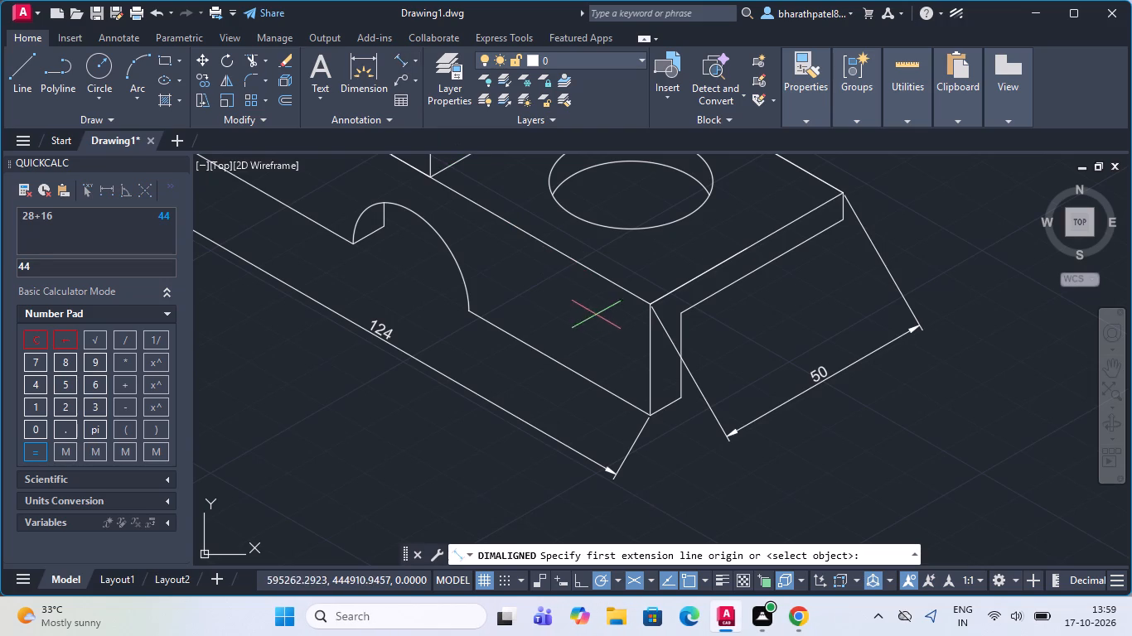
left_click(658, 414)
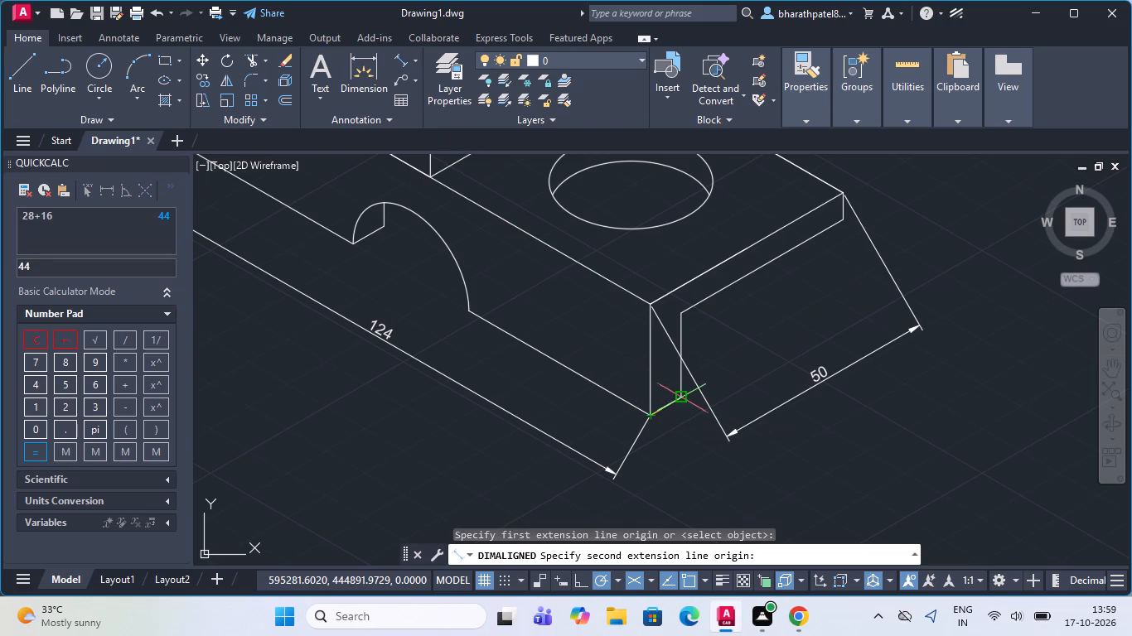
scroll(686, 395, "up", 3)
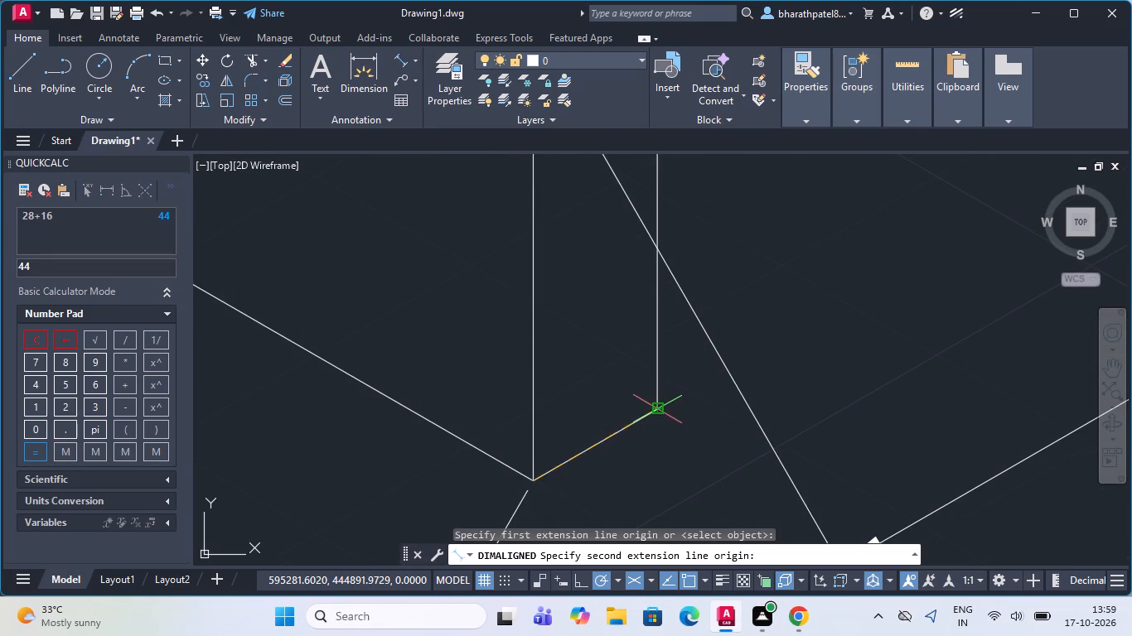
left_click(656, 411)
left_click(696, 462)
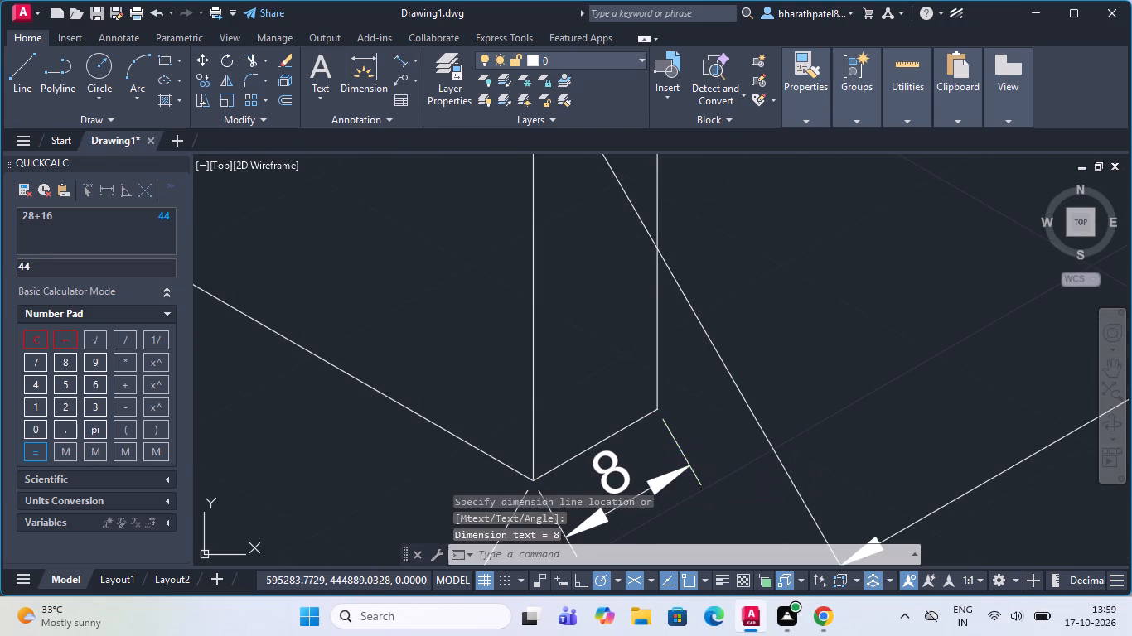
Add an aligned dimension to the short vertical edge at the rear corner of the L-shaped end, placed outside the object.
scroll(676, 378, "down", 3)
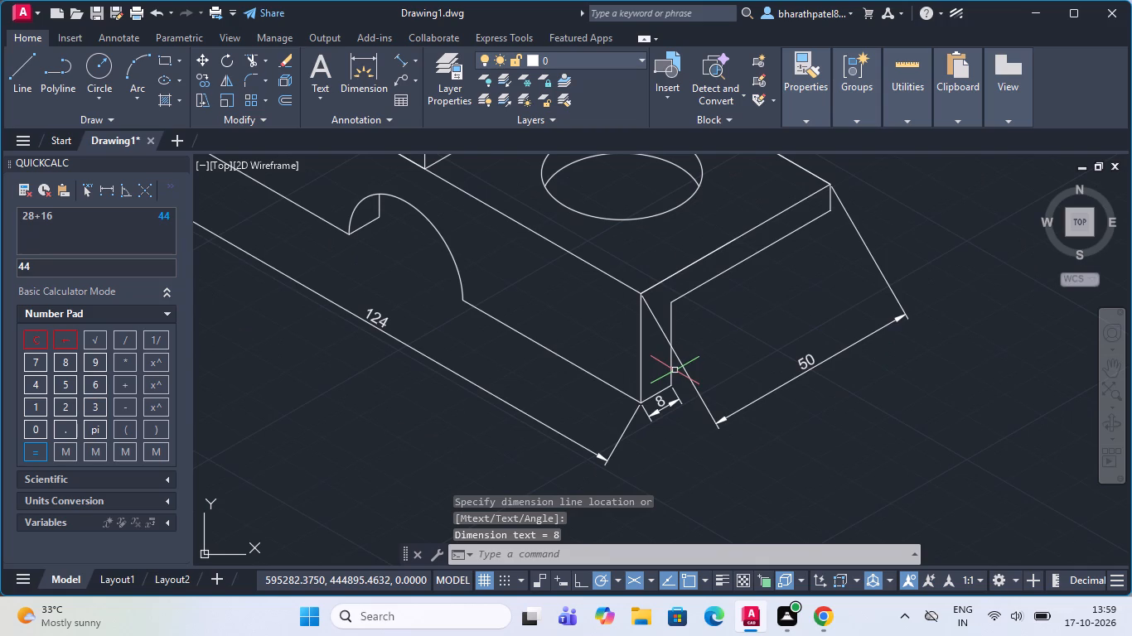
scroll(689, 364, "down", 1)
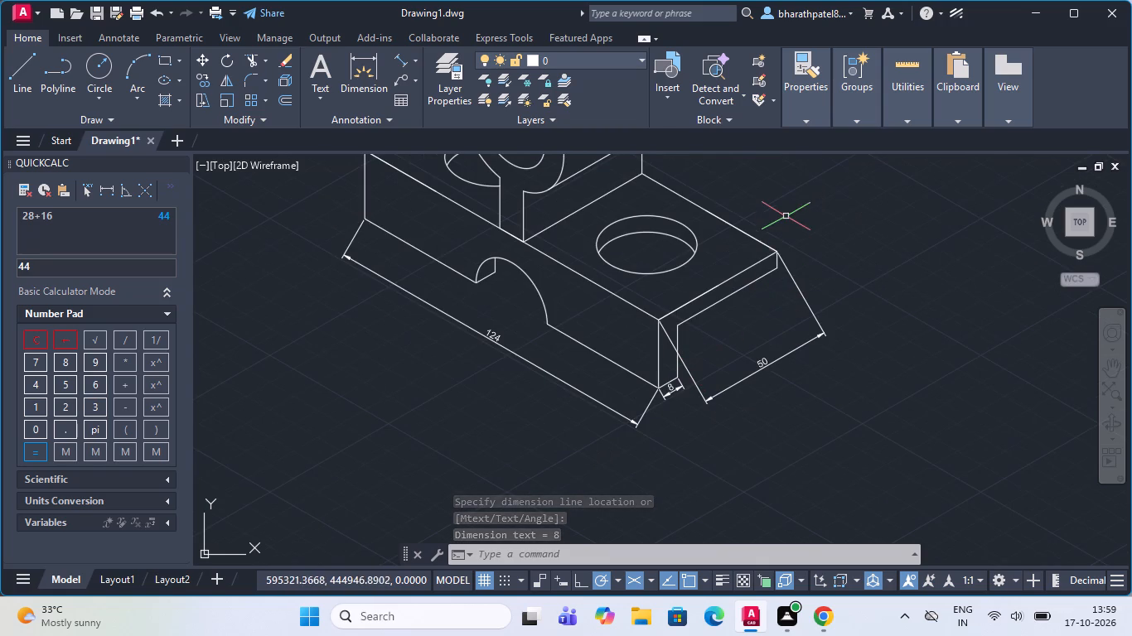
scroll(783, 212, "up", 3)
left_click_drag(402, 56, 405, 75)
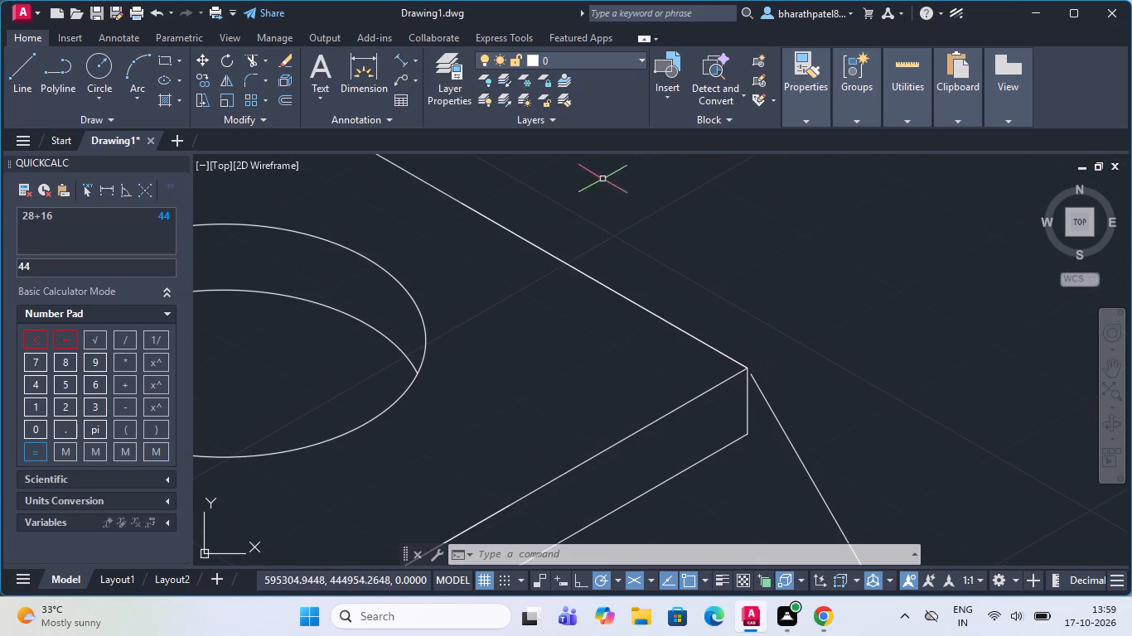
left_click(403, 59)
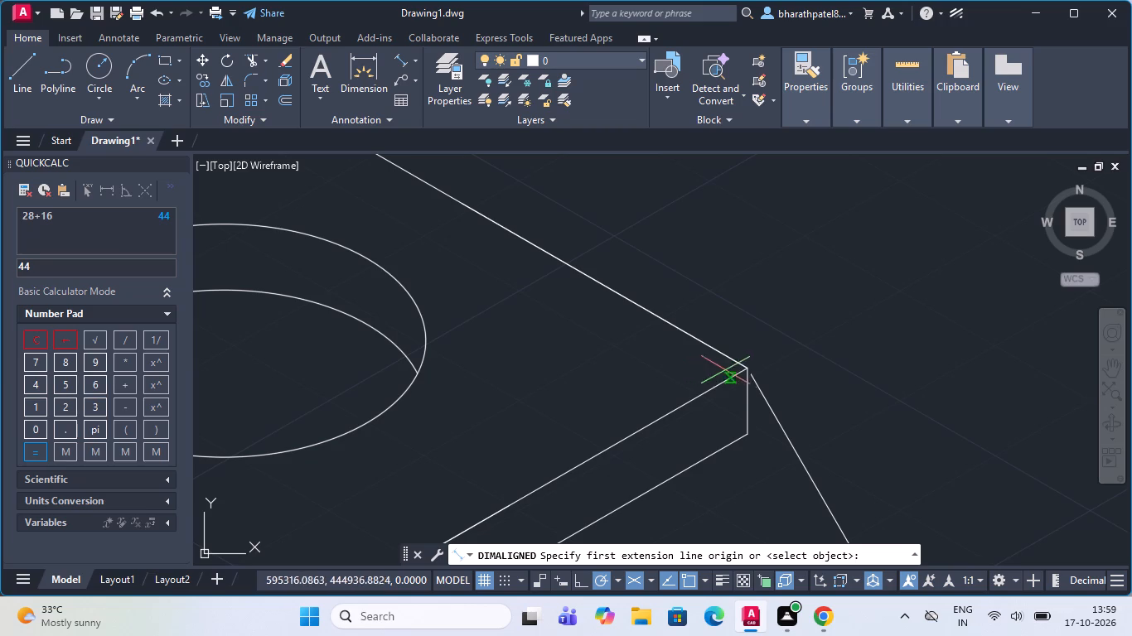
left_click(752, 372)
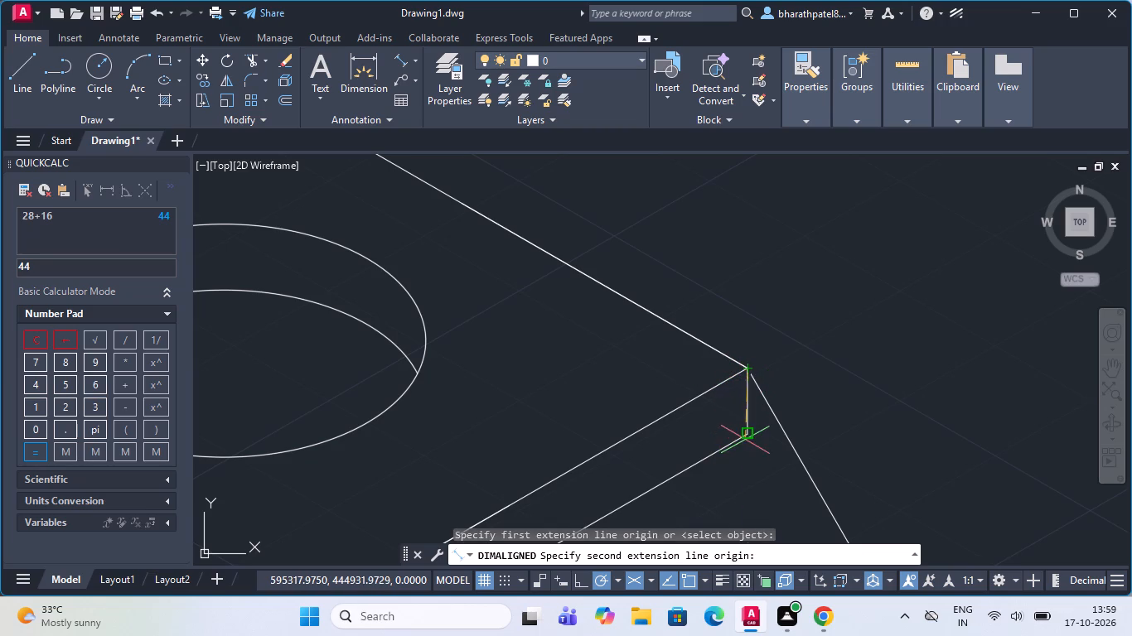
left_click(747, 431)
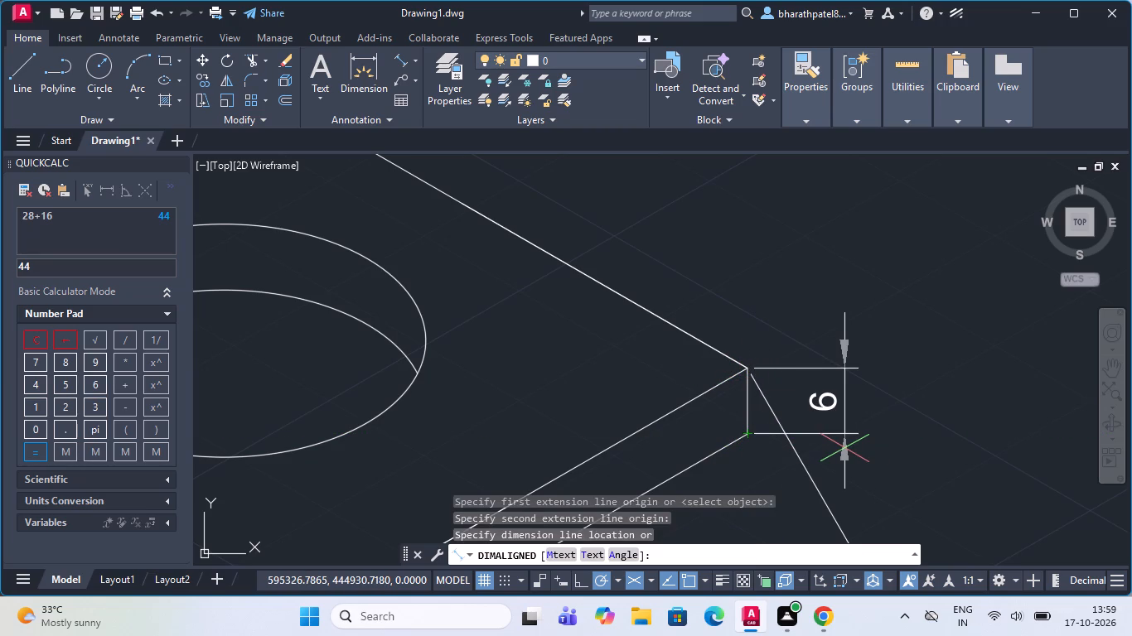
left_click(853, 448)
Draw a centre line at 150° from the midpoint of the L-shaped end's top edge through the hole, past the support's base edge.
scroll(712, 253, "down", 2)
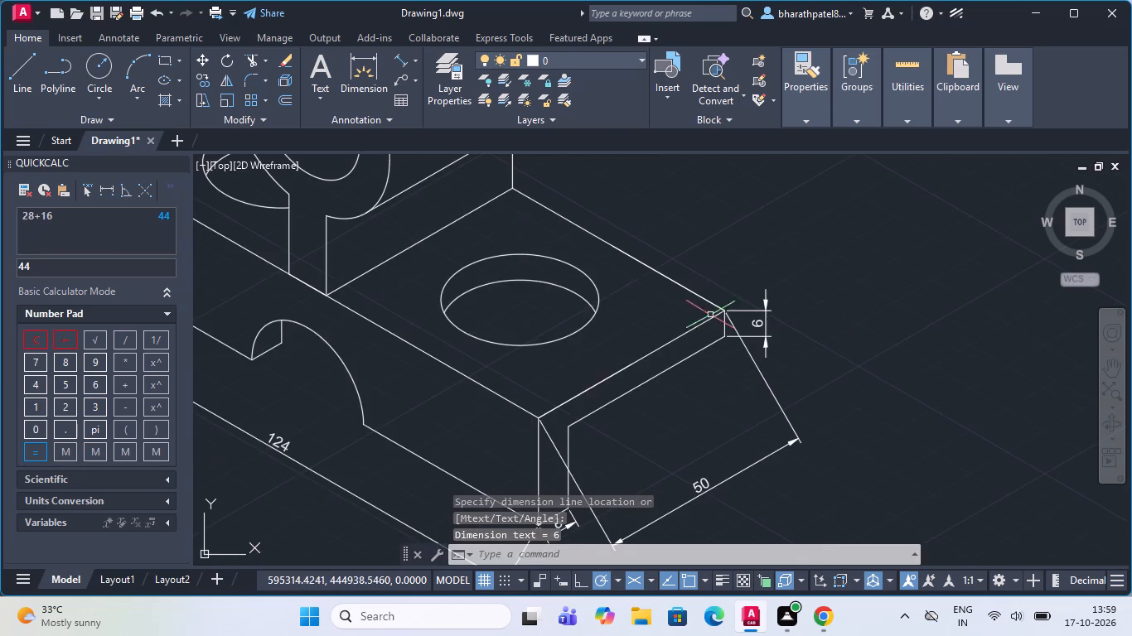
scroll(715, 320, "down", 2)
scroll(696, 298, "up", 1)
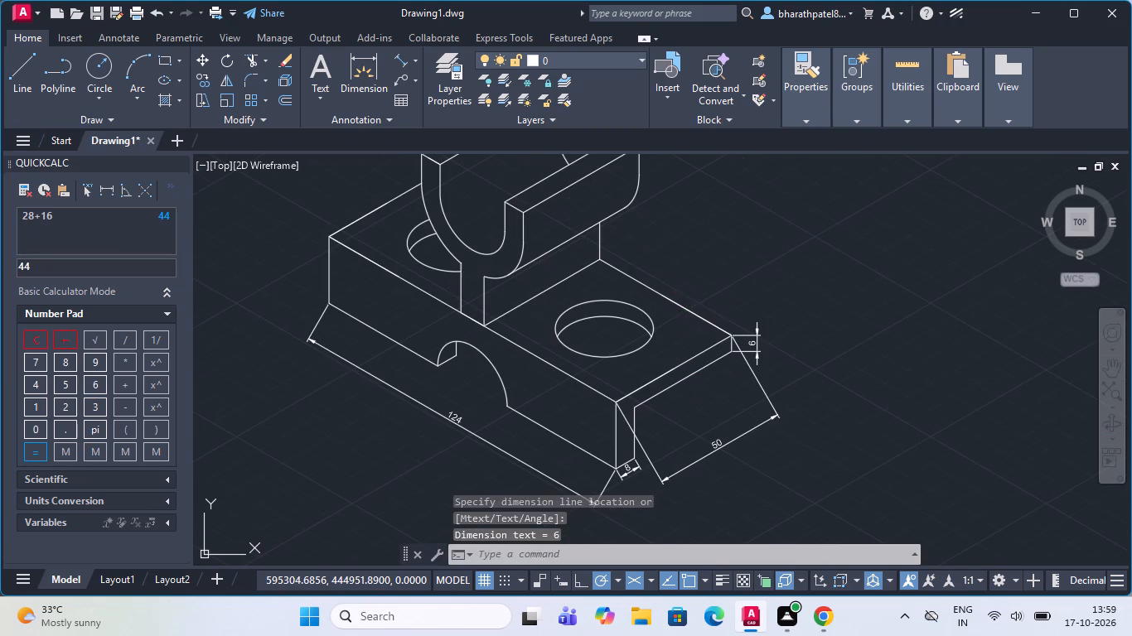
scroll(699, 299, "down", 1)
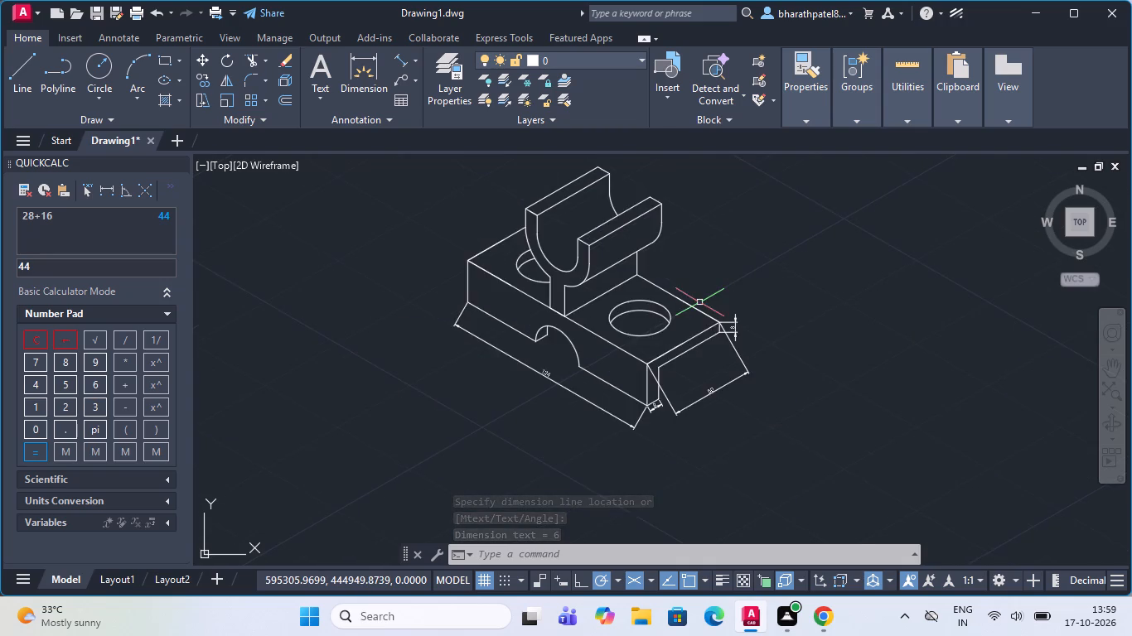
scroll(699, 304, "down", 1)
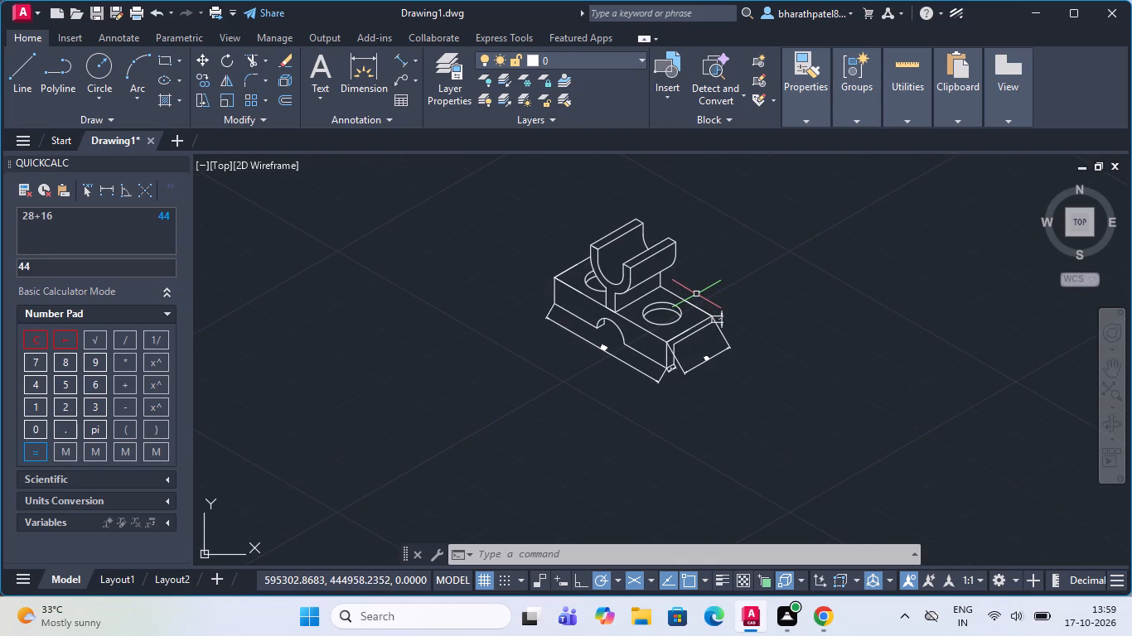
left_click(29, 65)
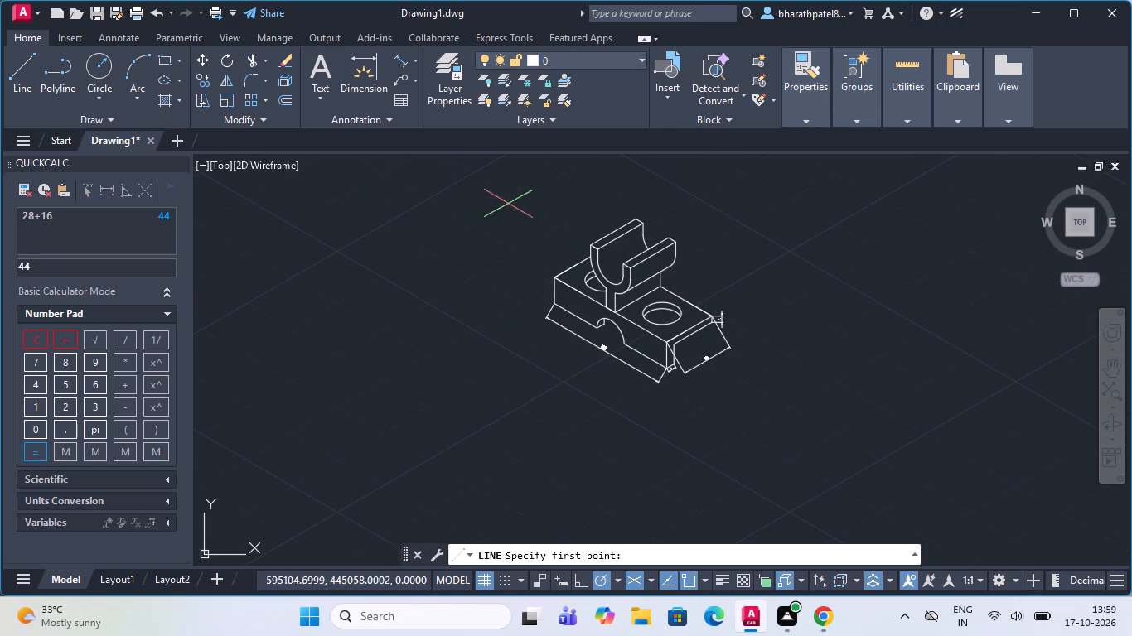
scroll(693, 300, "up", 4)
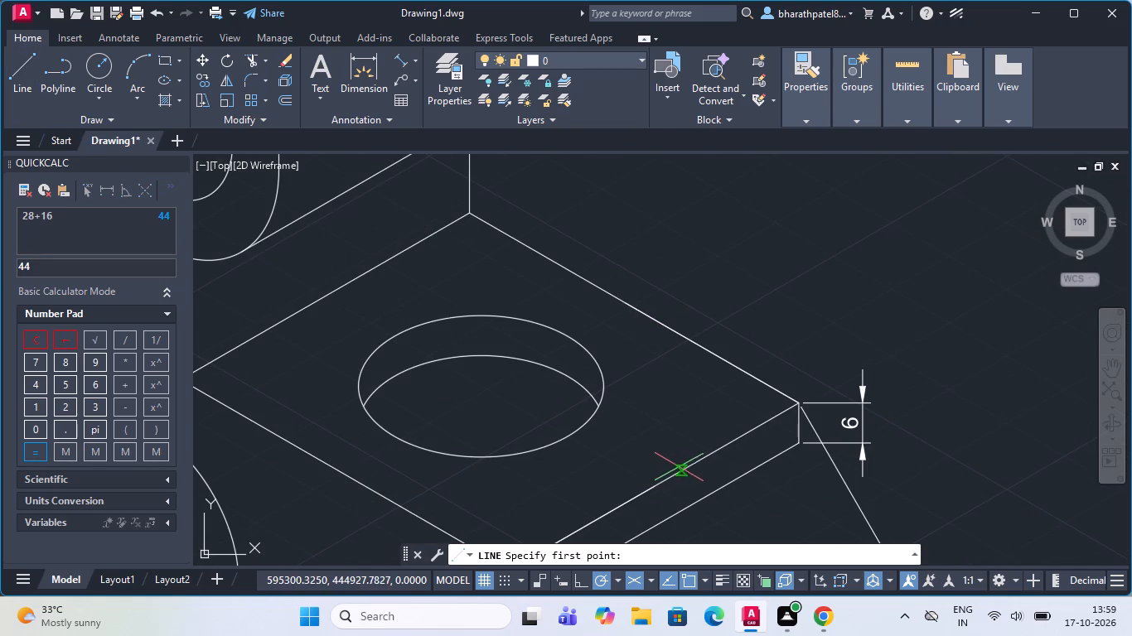
left_click(653, 489)
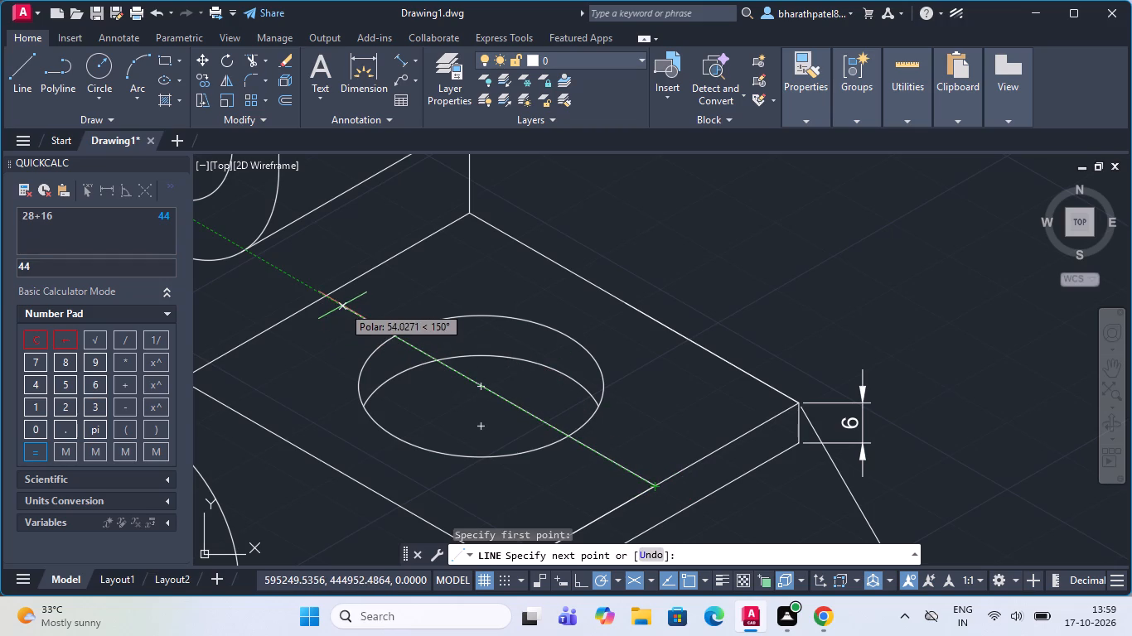
scroll(866, 432, "down", 2)
scroll(772, 436, "up", 3)
scroll(771, 435, "down", 1)
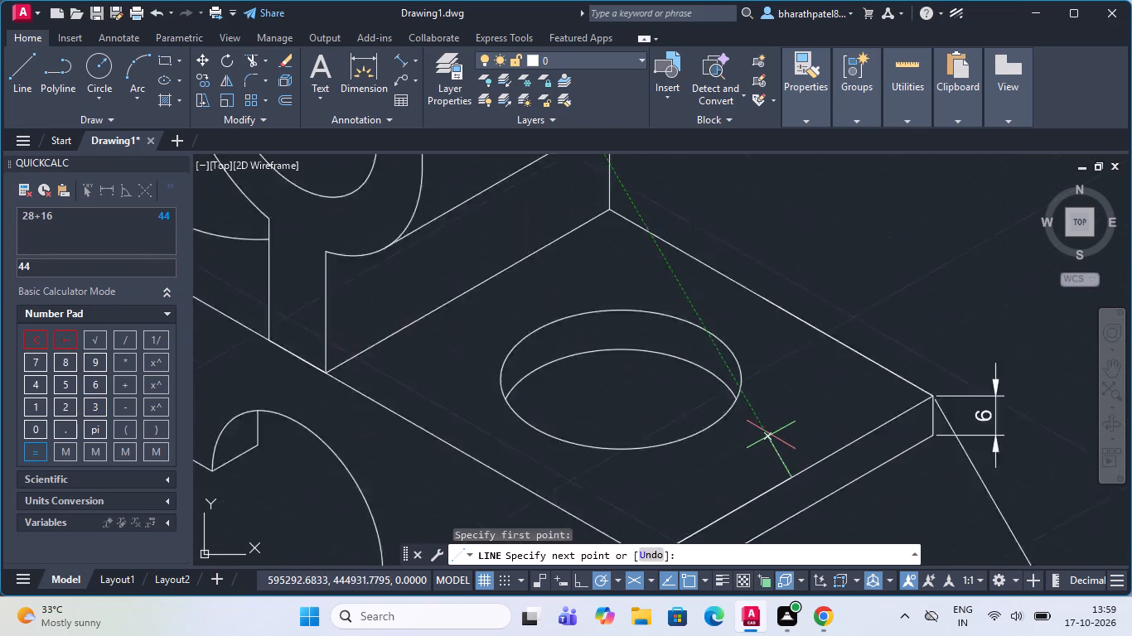
scroll(771, 435, "down", 3)
scroll(718, 454, "up", 4)
scroll(718, 446, "down", 3)
scroll(841, 394, "down", 1)
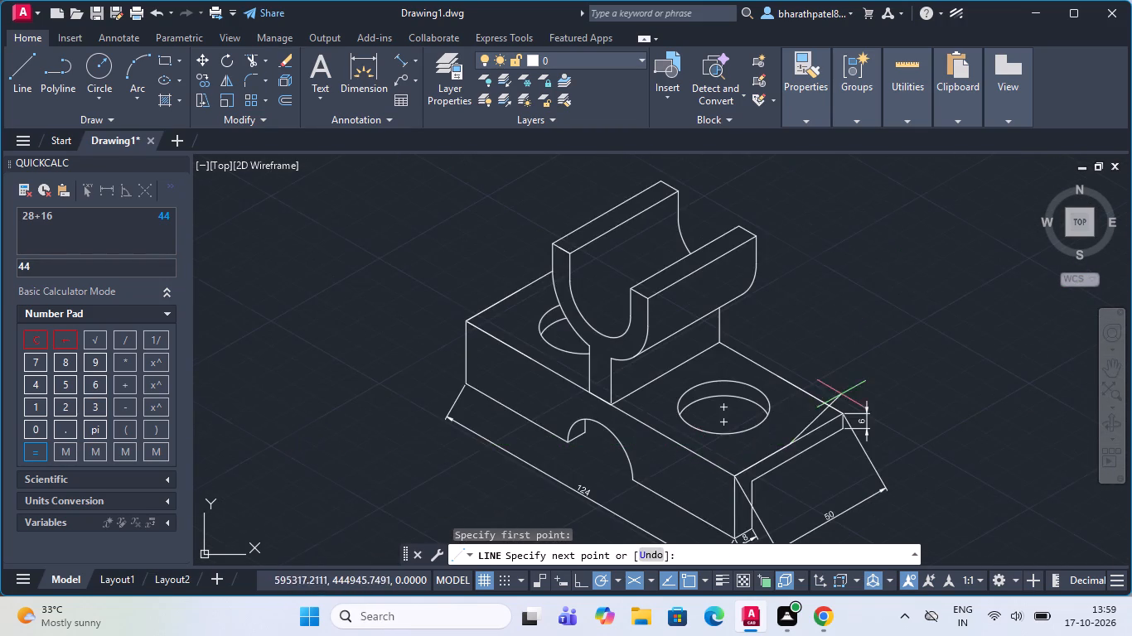
scroll(798, 408, "up", 2)
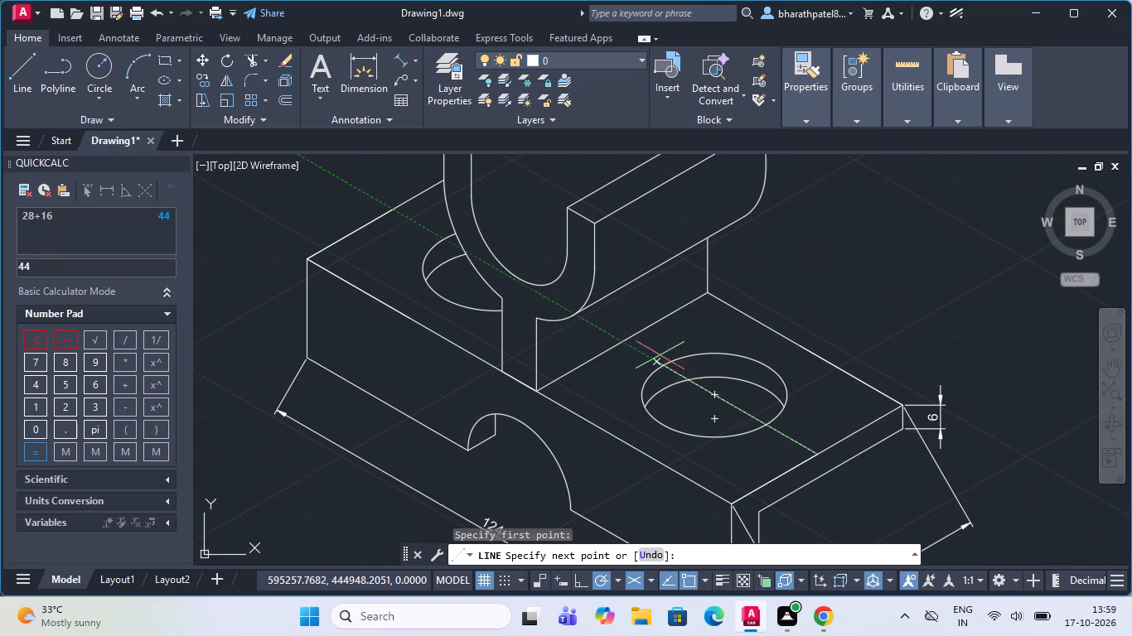
left_click(597, 323)
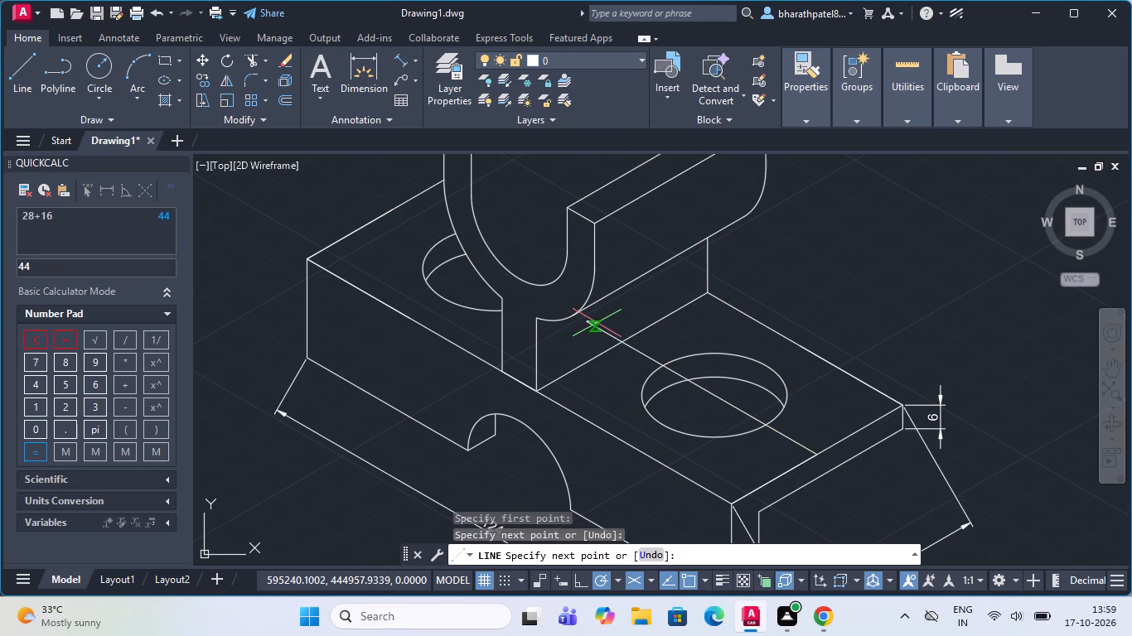
key("Escape")
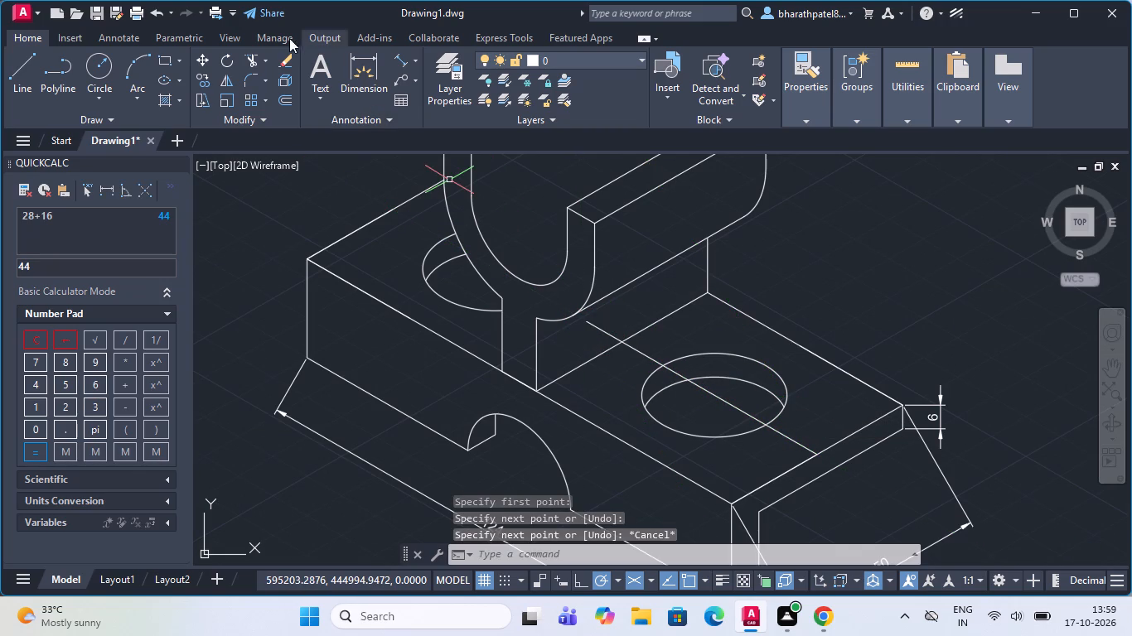
Trim the part of the new centre line that extends beyond the support's base edge.
left_click_drag(252, 58, 260, 65)
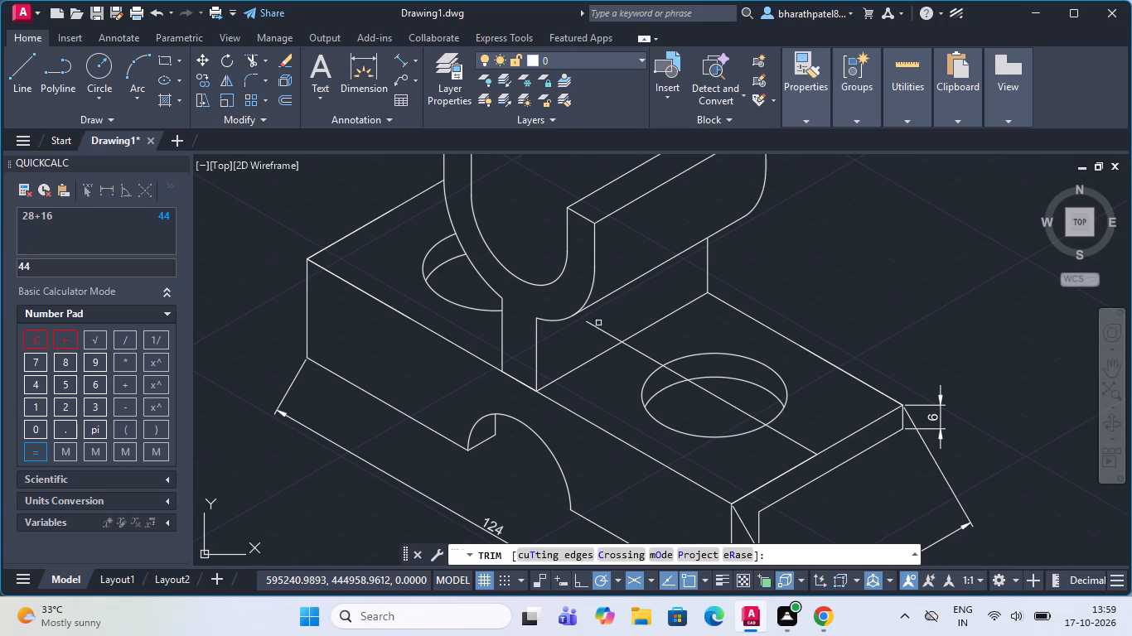
left_click(598, 326)
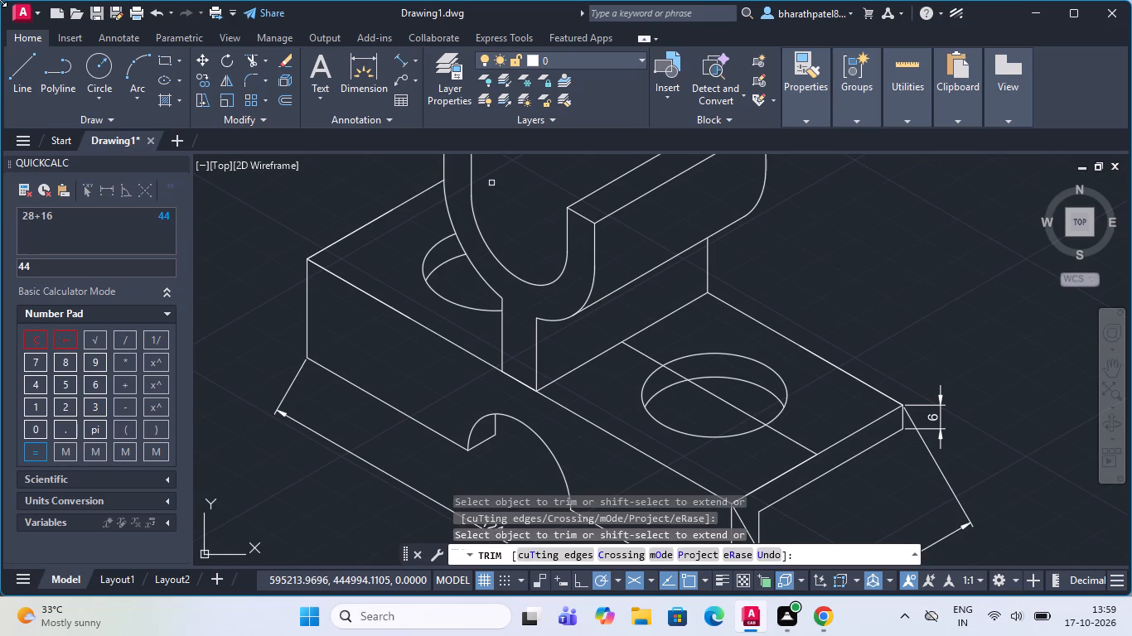
Draw a line at 30° from the centre of the hole near the L-shaped end, extending past the base's rear top edge.
left_click(24, 70)
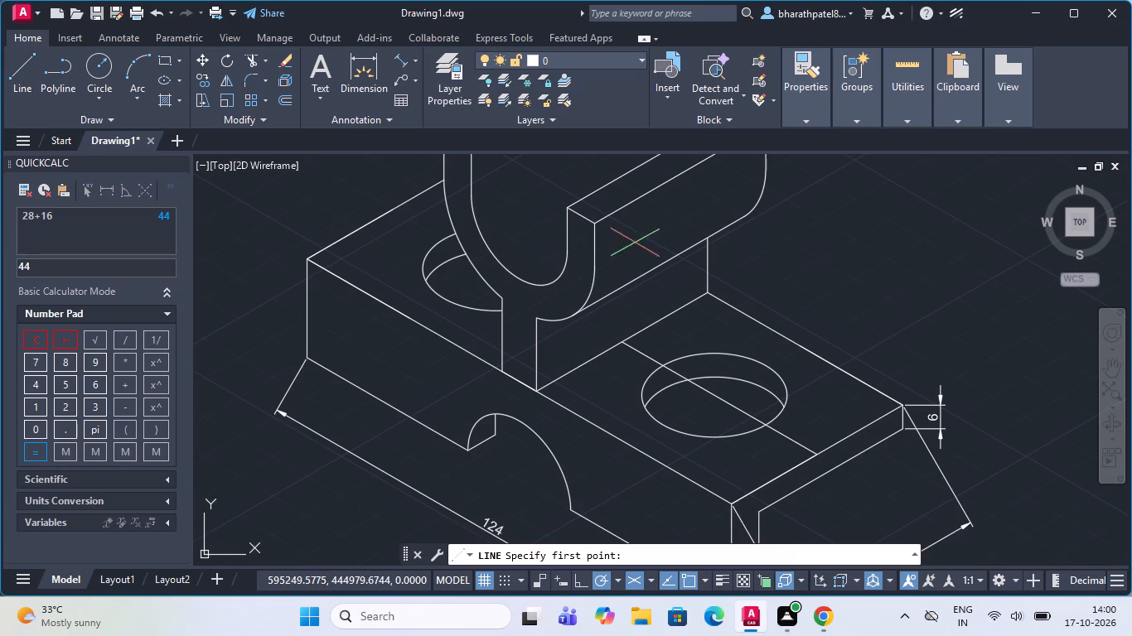
scroll(642, 253, "down", 1)
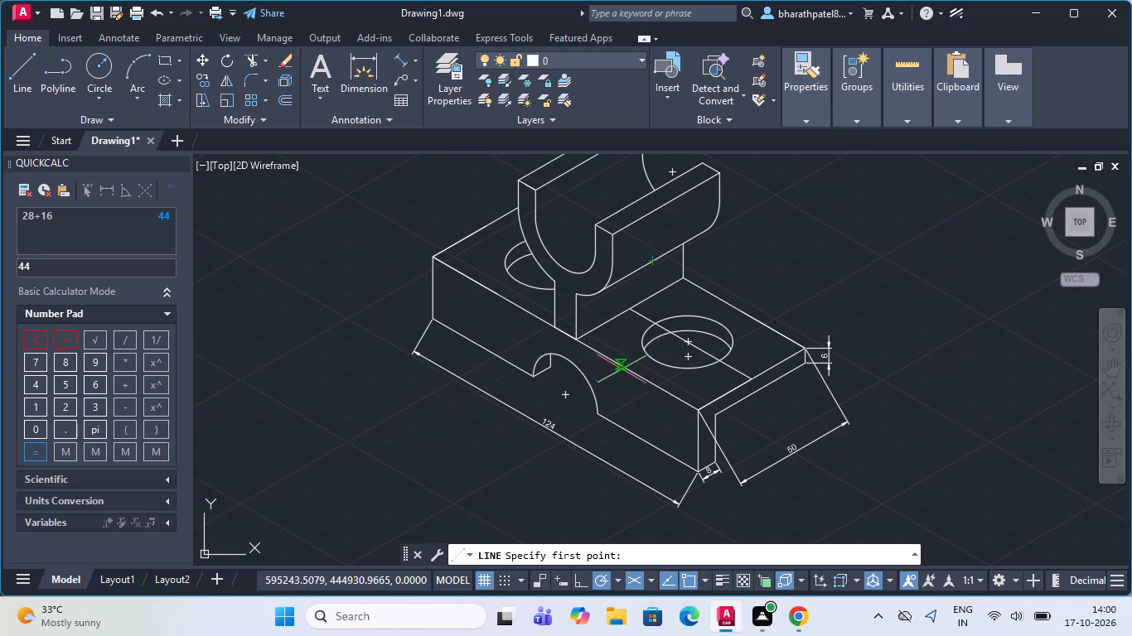
left_click(688, 345)
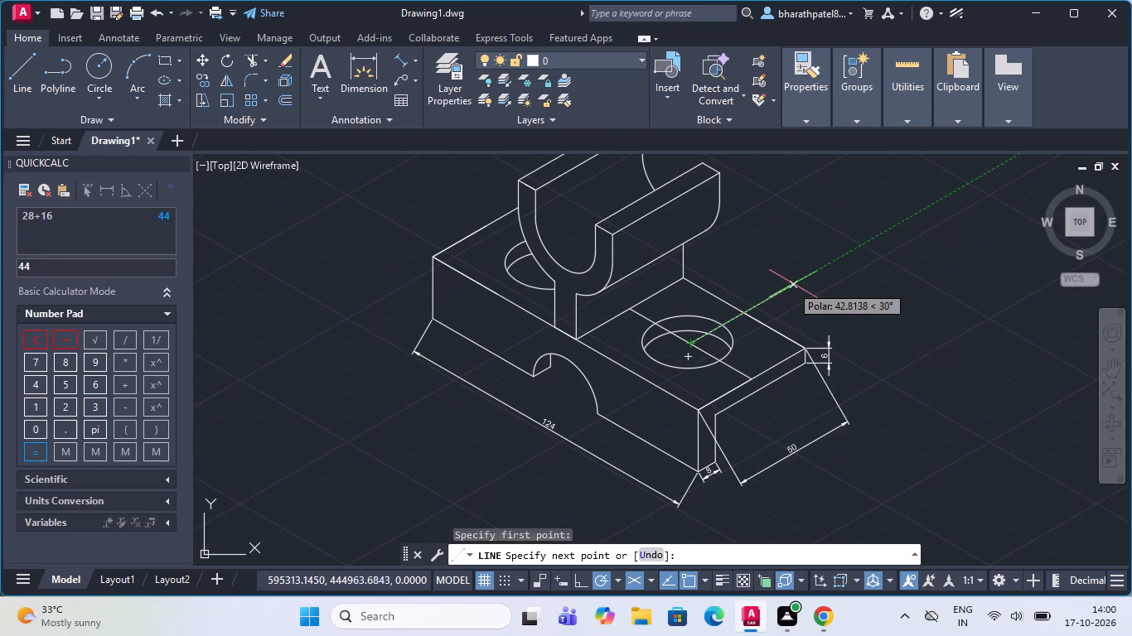
left_click(776, 288)
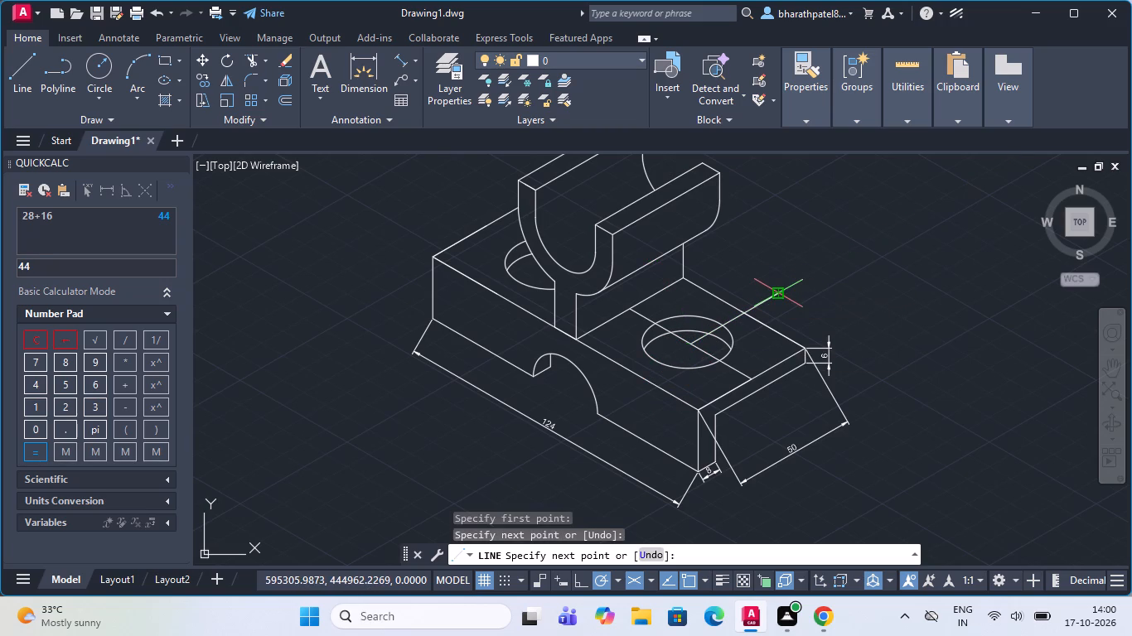
key("Escape")
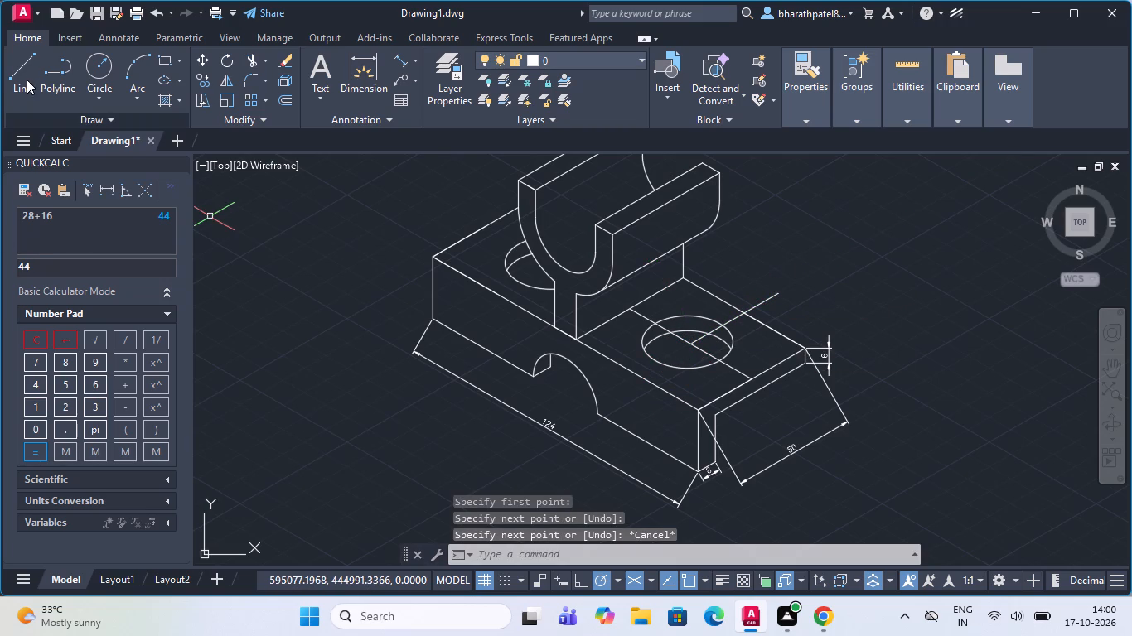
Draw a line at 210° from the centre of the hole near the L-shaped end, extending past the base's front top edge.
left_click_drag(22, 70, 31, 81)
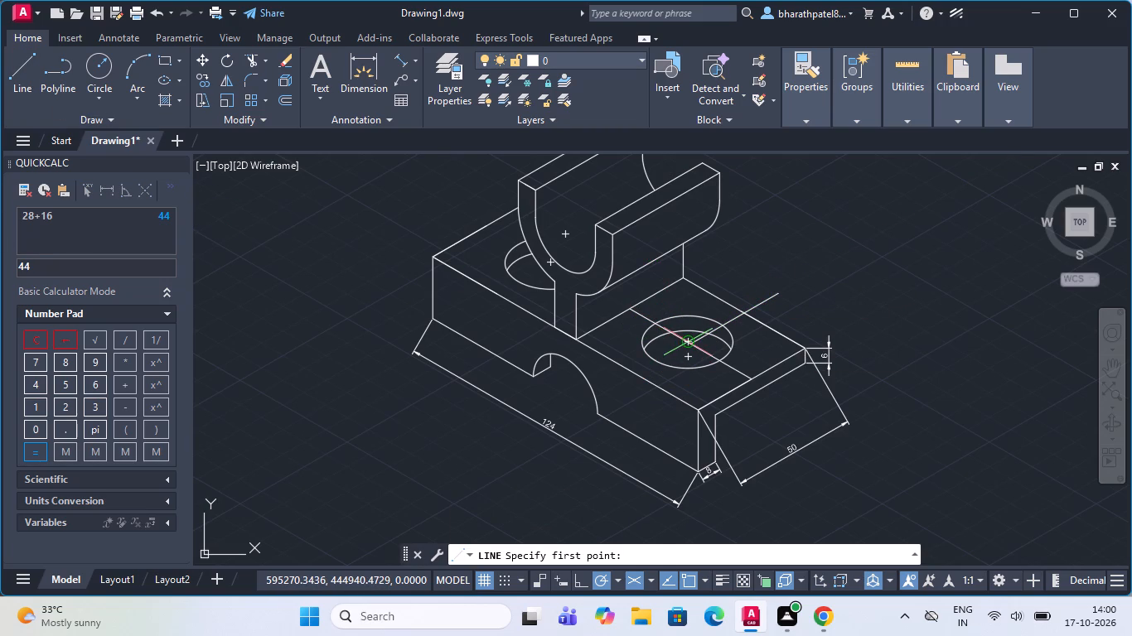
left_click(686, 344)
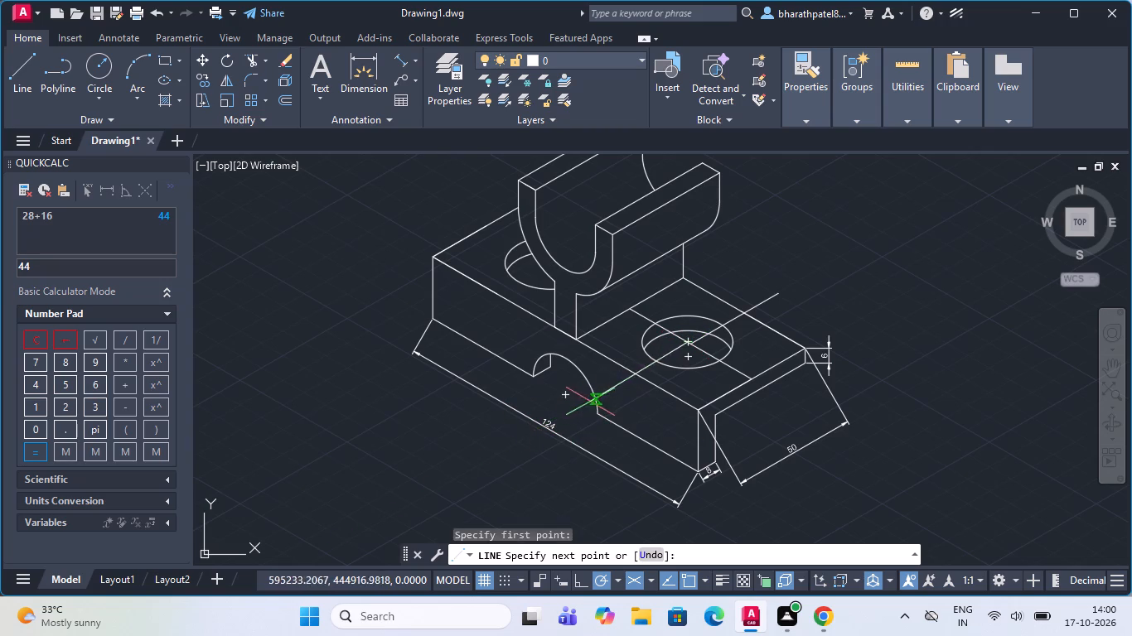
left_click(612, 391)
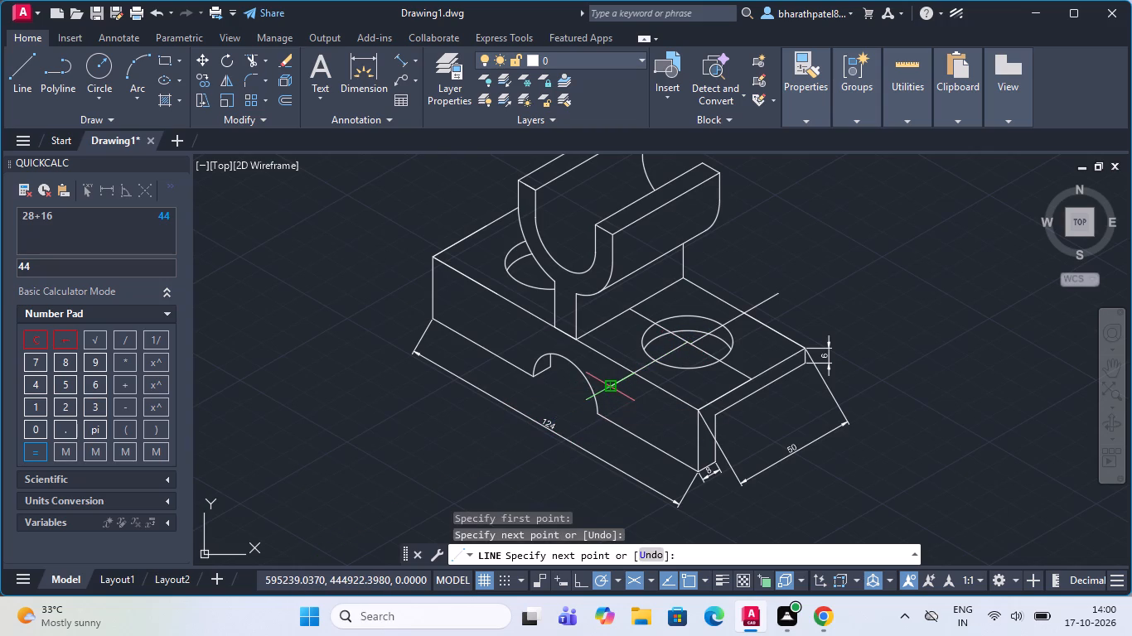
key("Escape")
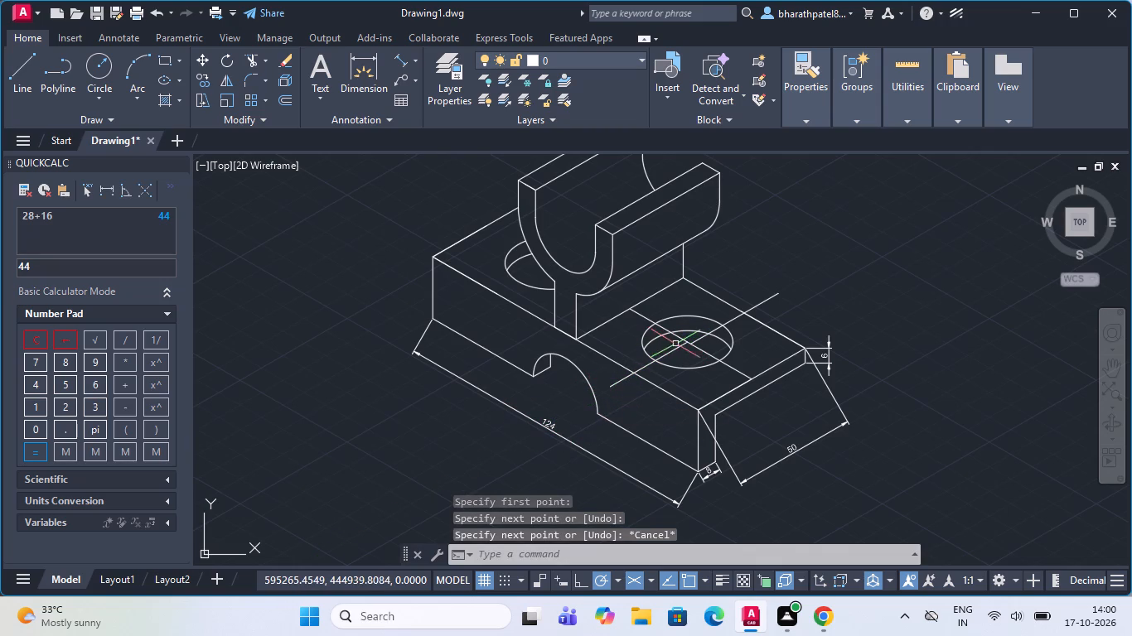
Erase the 30° and 210° lines that run across the hole near the L-shaped end.
left_click(675, 349)
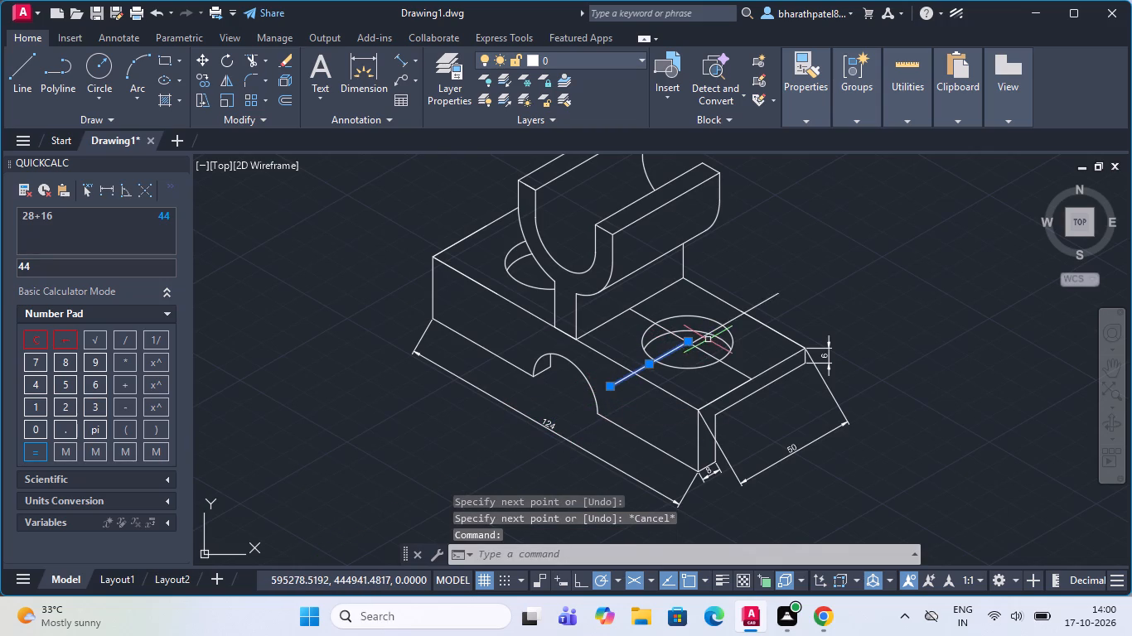
left_click(707, 335)
key("Delete")
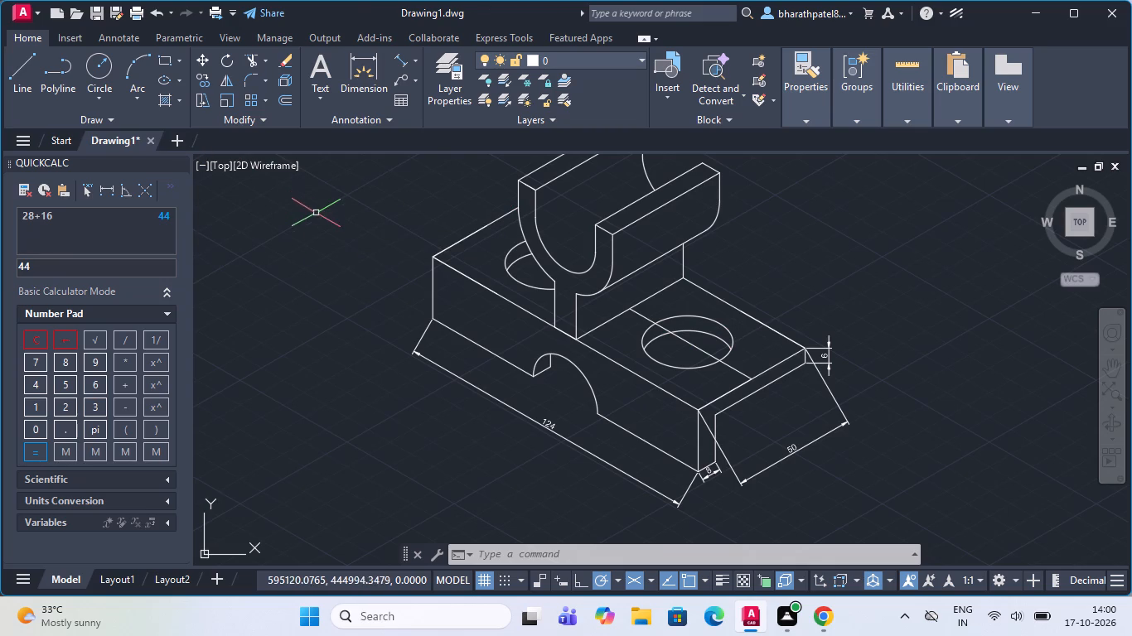
Draw the hole's cross centre line from its centre, at 30° past the rear top edge and at 210° for about 36 units past the front edge.
left_click(25, 75)
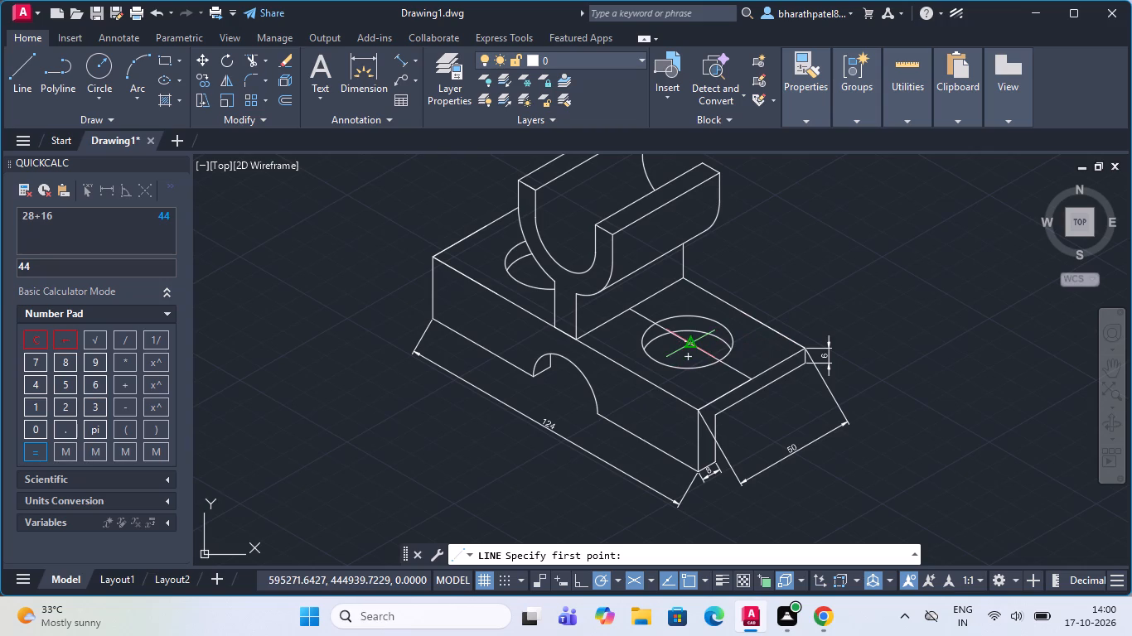
left_click(688, 343)
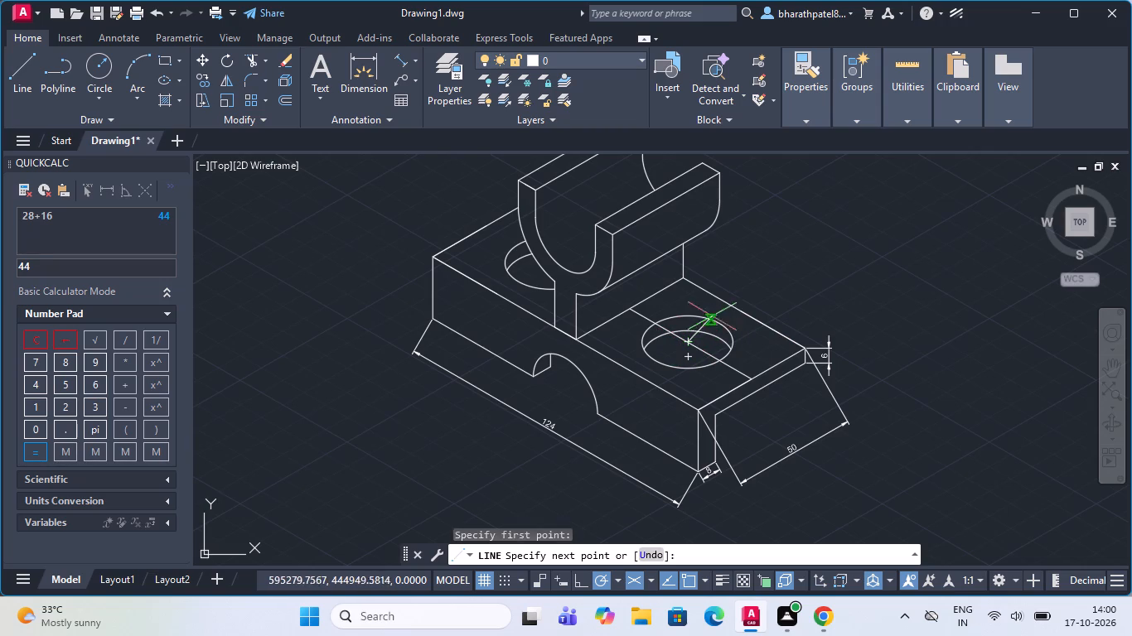
left_click(781, 291)
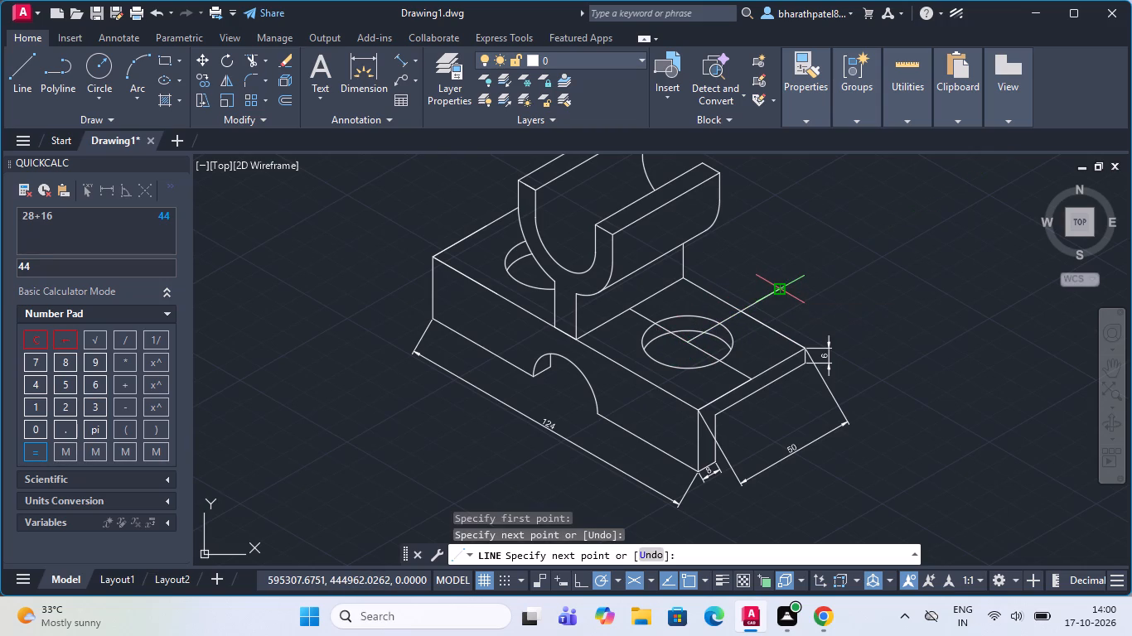
key("Escape")
left_click(18, 96)
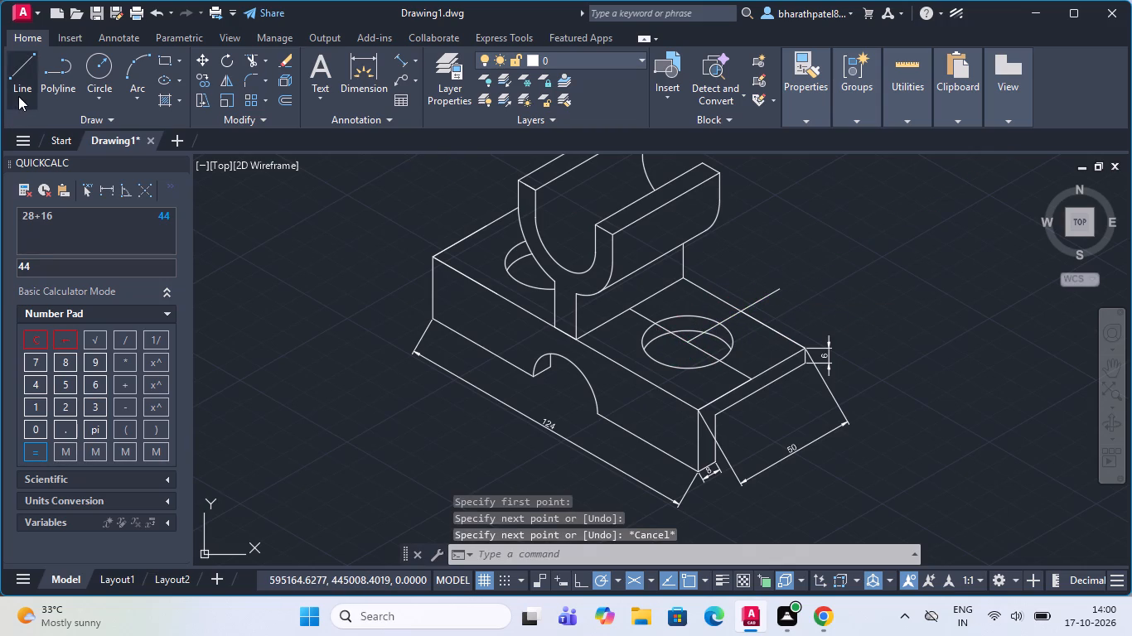
left_click(687, 341)
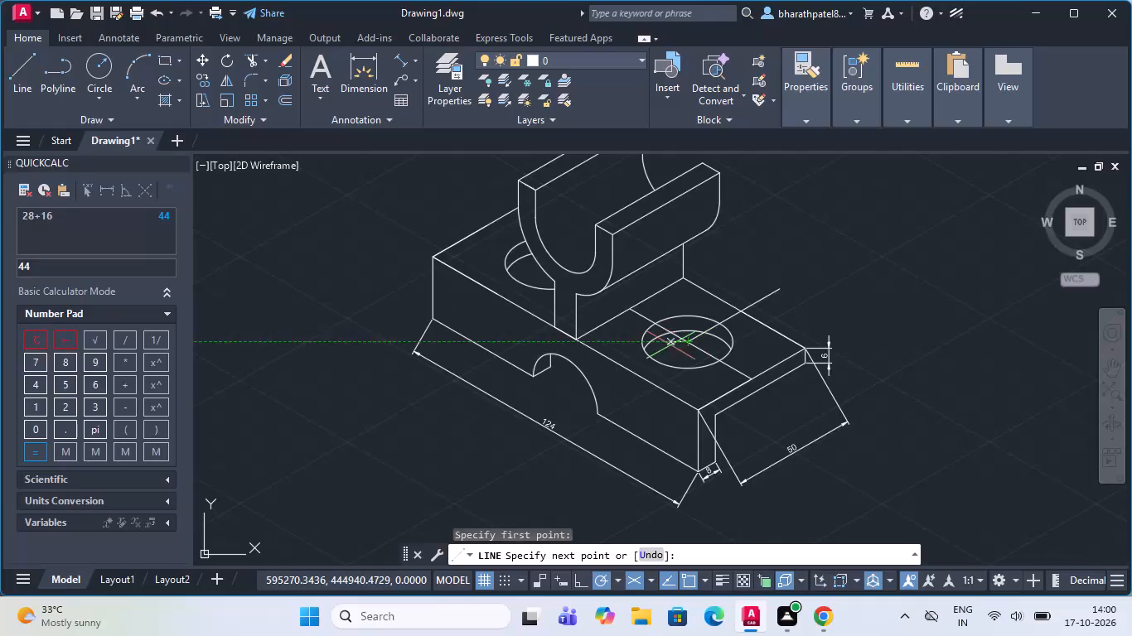
left_click(612, 387)
key("Escape")
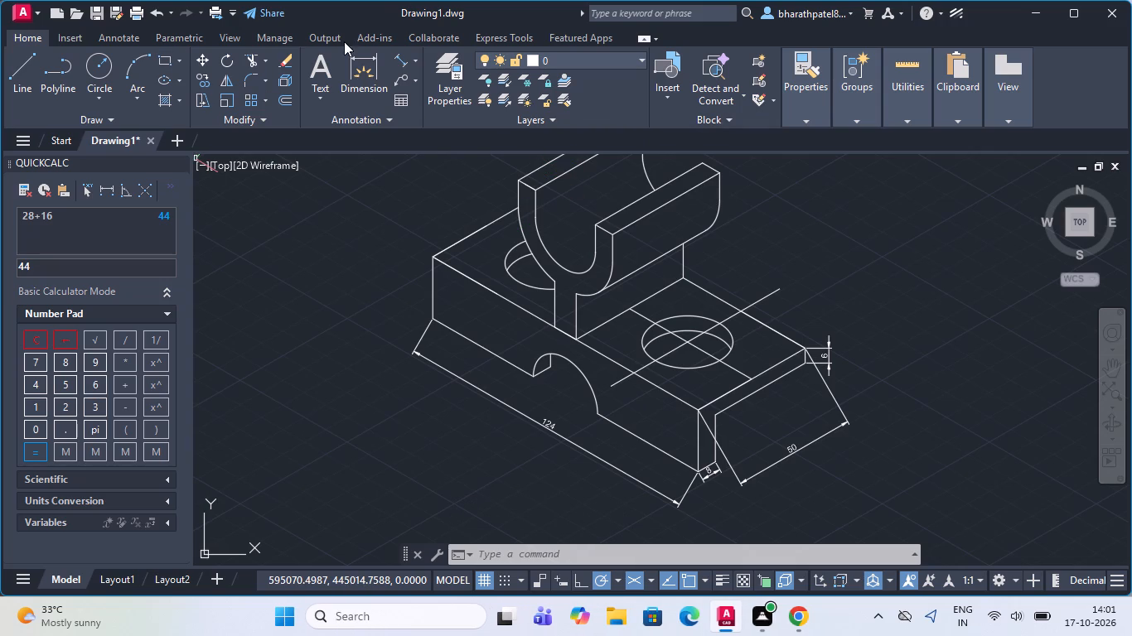
Trim both ends of the hole's cross centre line where they extend beyond the base's rear and front top edges.
left_click_drag(244, 54, 259, 70)
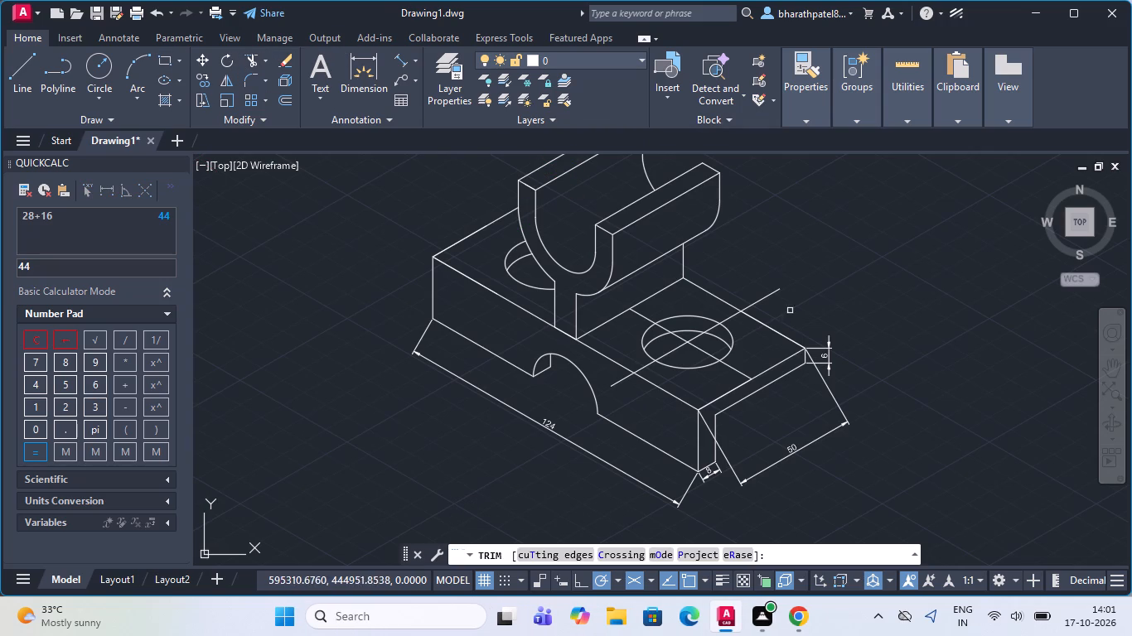
left_click(768, 276)
left_click(769, 304)
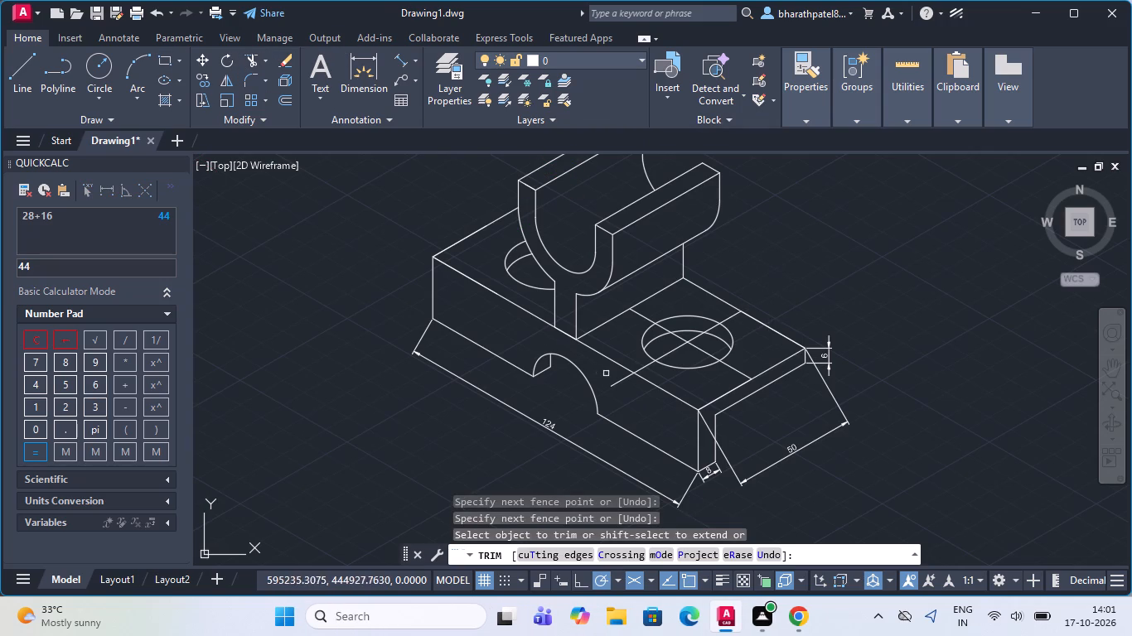
left_click(627, 378)
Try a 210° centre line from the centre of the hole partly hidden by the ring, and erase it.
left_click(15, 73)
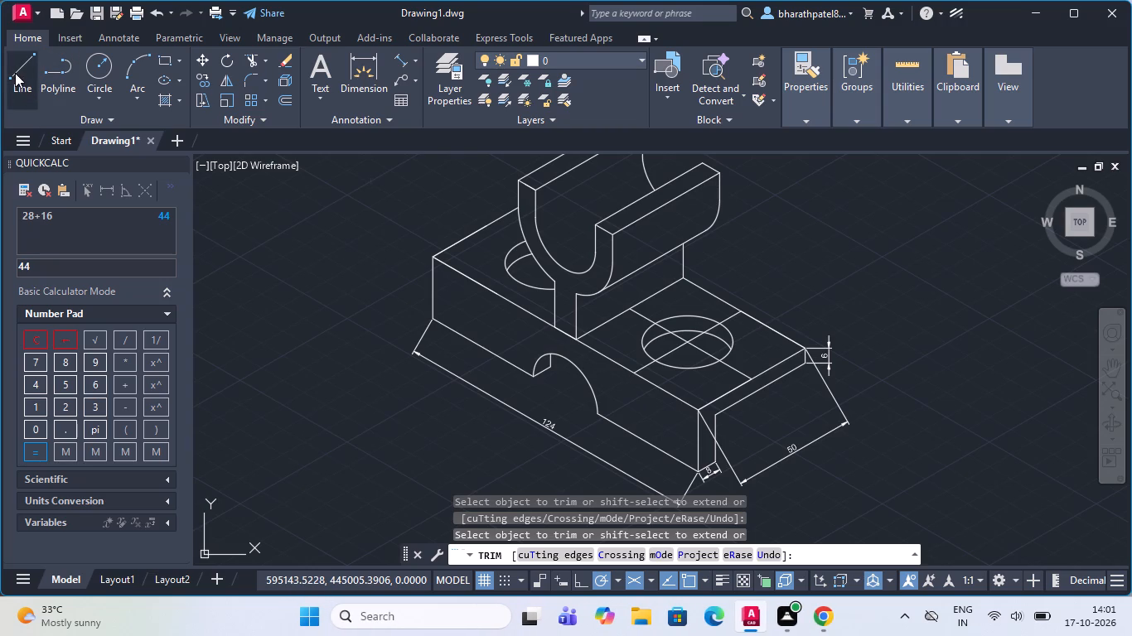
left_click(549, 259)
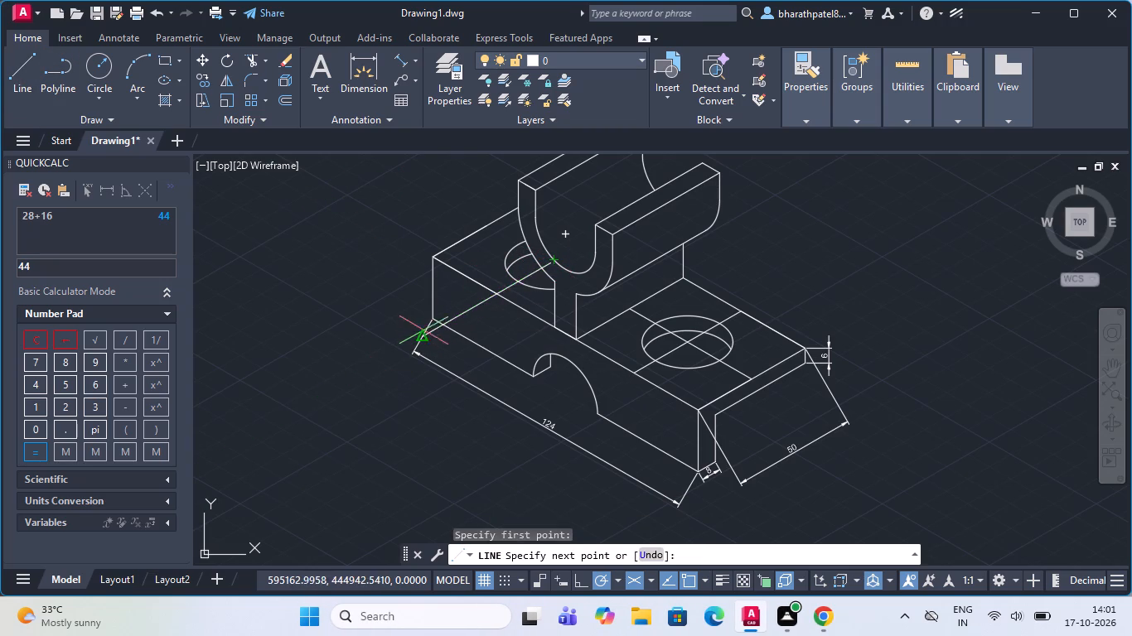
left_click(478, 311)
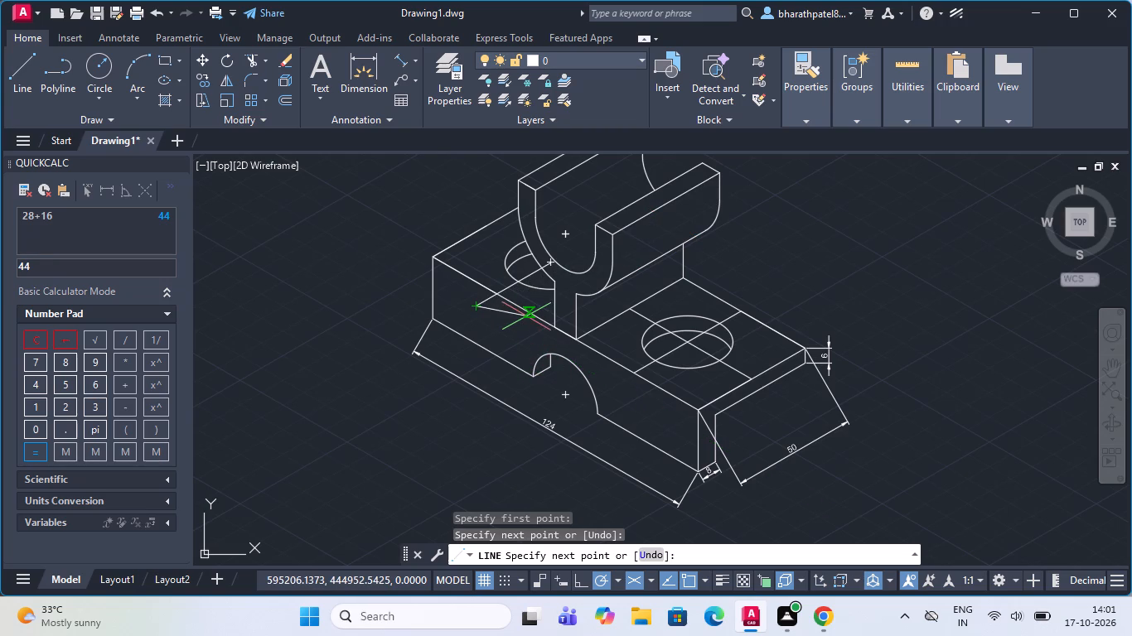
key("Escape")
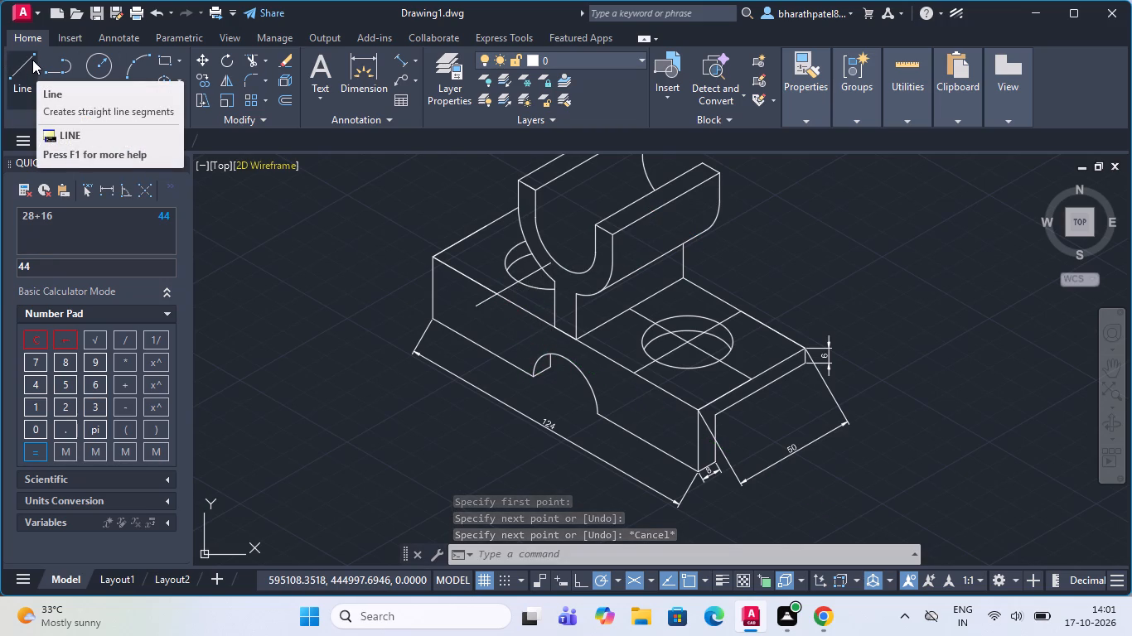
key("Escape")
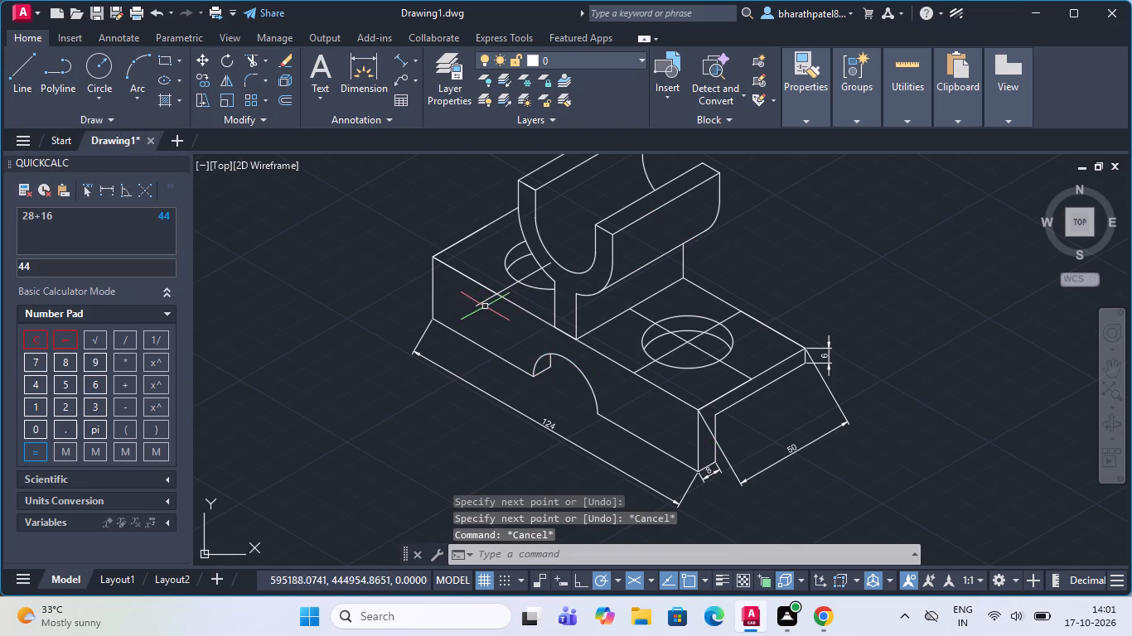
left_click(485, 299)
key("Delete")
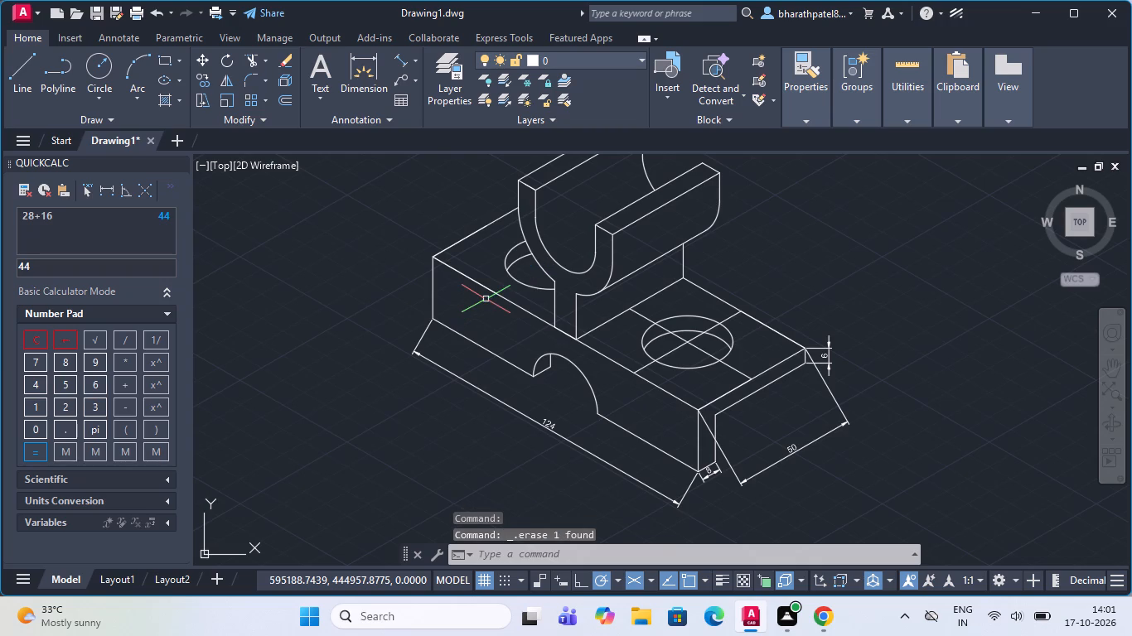
Draw a line straight down from the centre of the ring's front face, about 16 units long, past the inner curve.
scroll(486, 299, "down", 1)
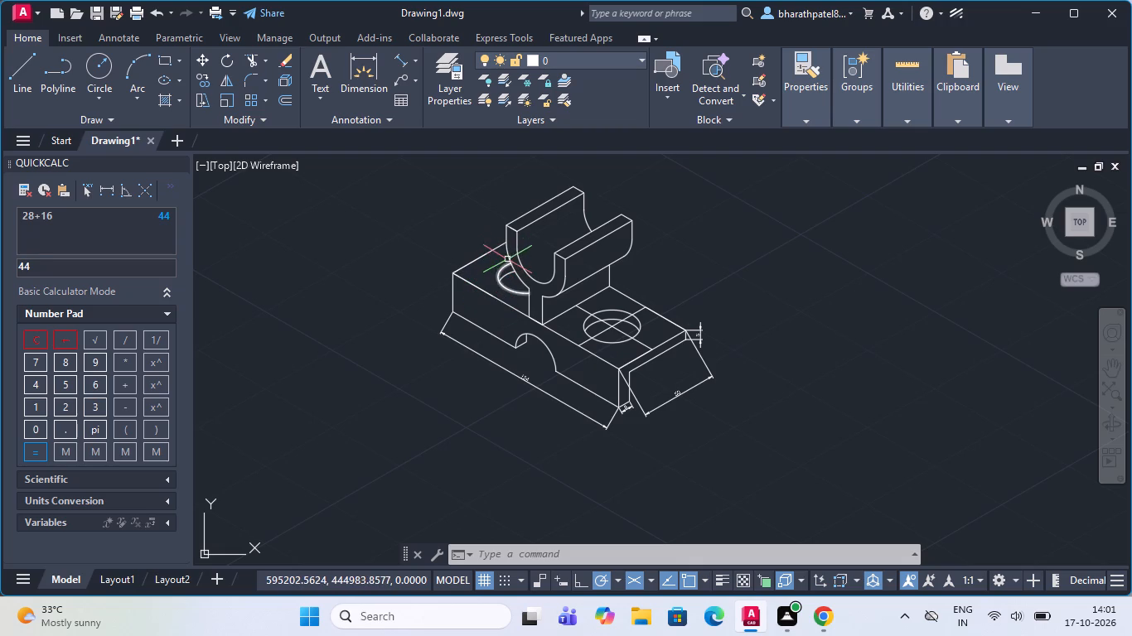
left_click(22, 59)
scroll(530, 307, "down", 2)
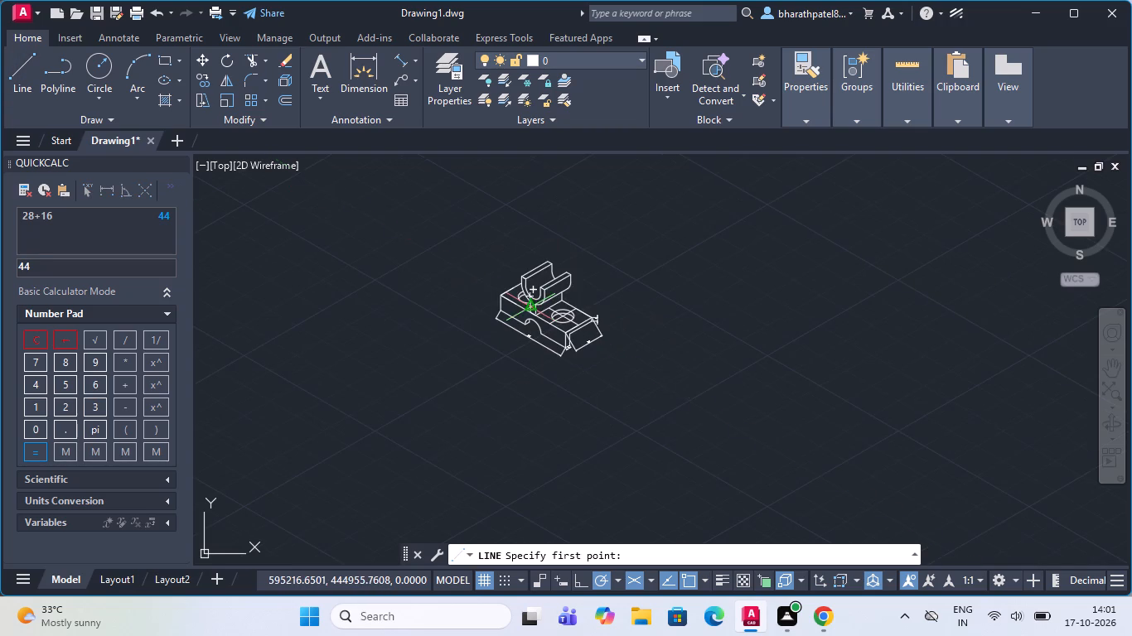
scroll(509, 280, "up", 2)
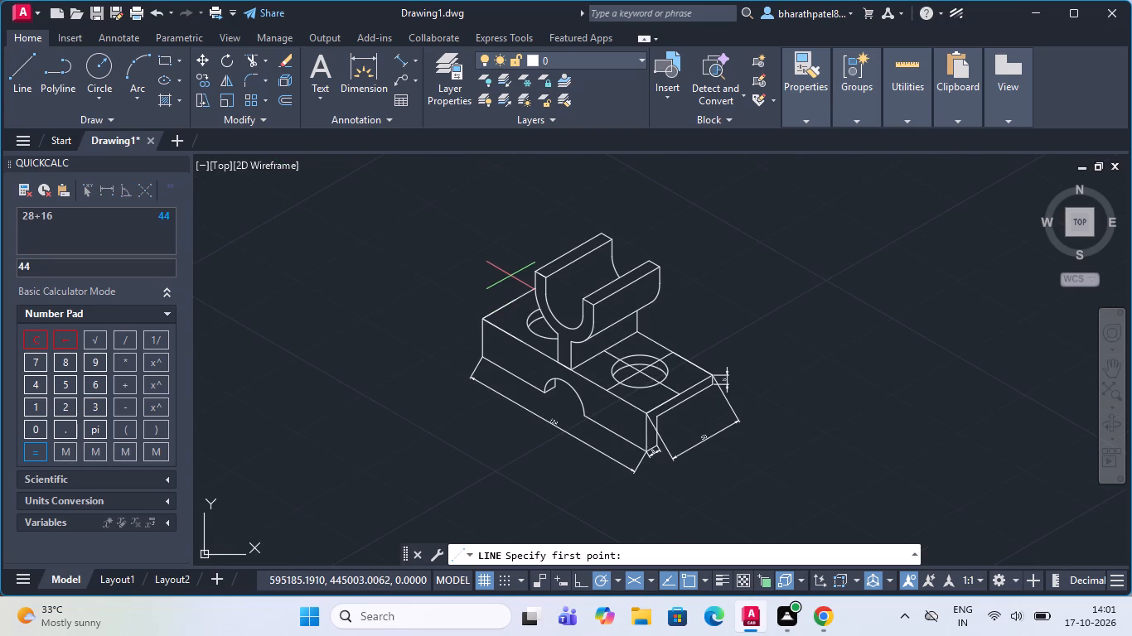
scroll(573, 314, "up", 2)
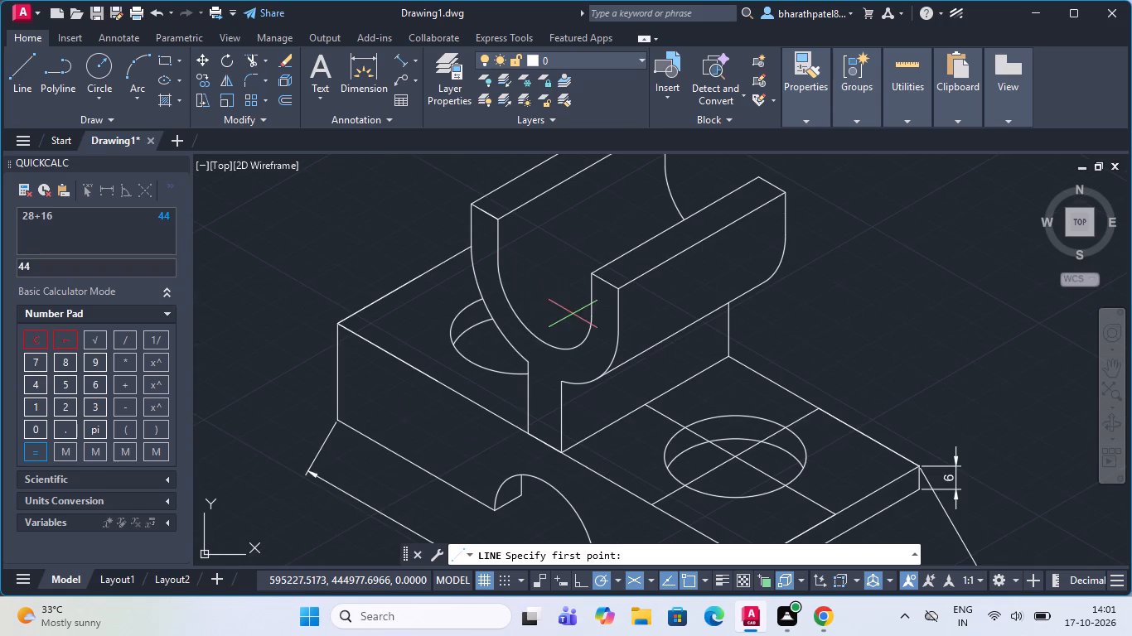
scroll(546, 287, "down", 2)
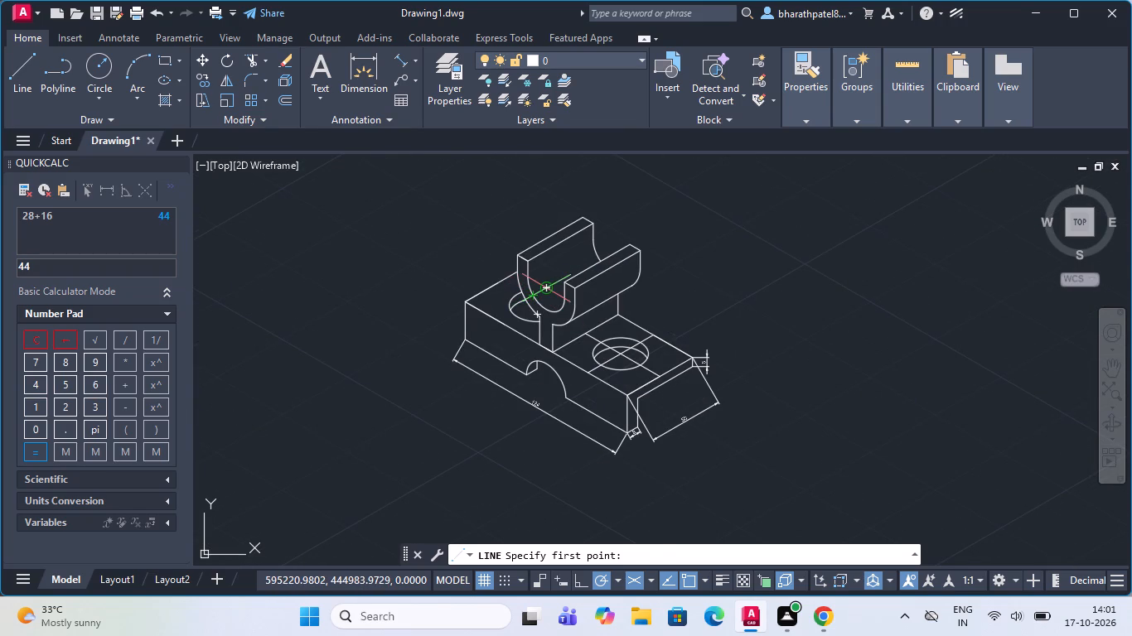
left_click(544, 287)
scroll(544, 287, "up", 4)
scroll(544, 287, "down", 1)
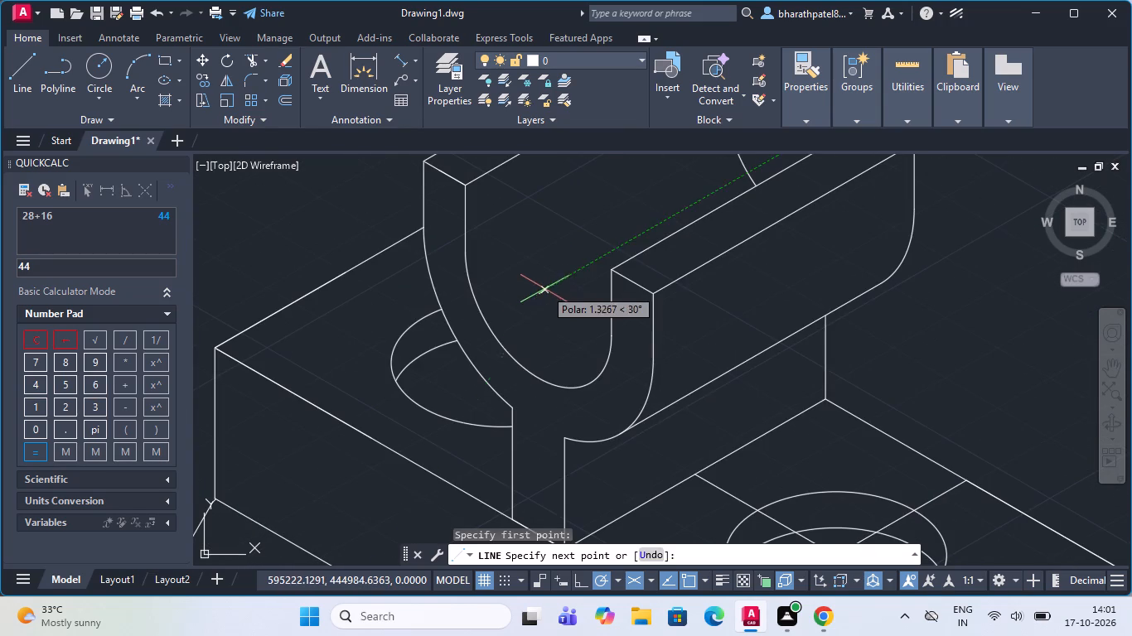
left_click(539, 391)
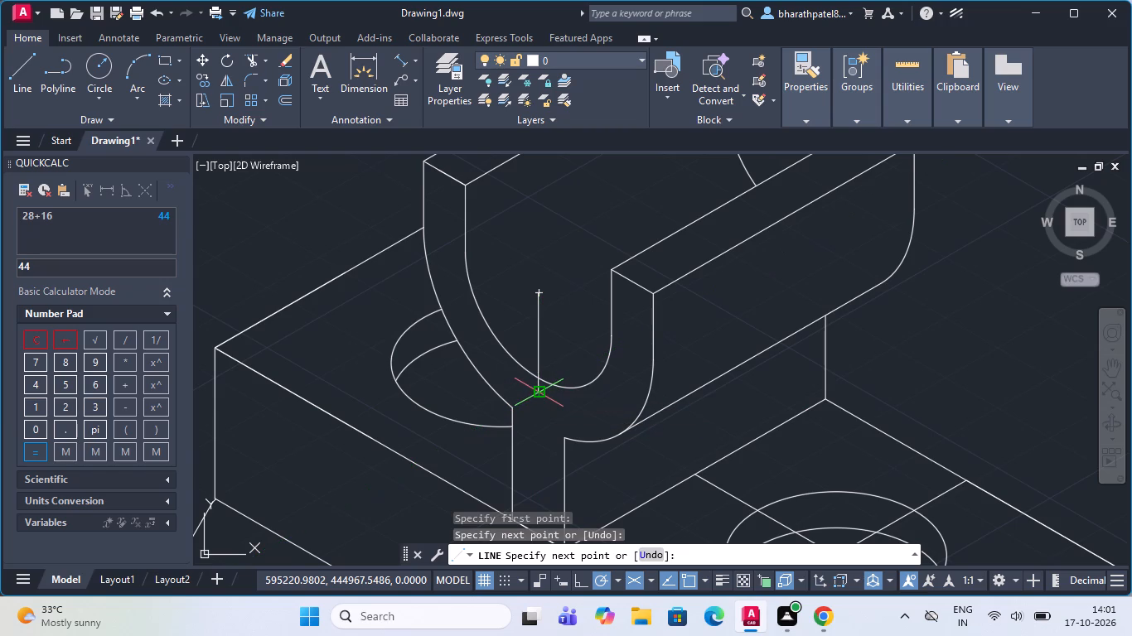
key("Escape")
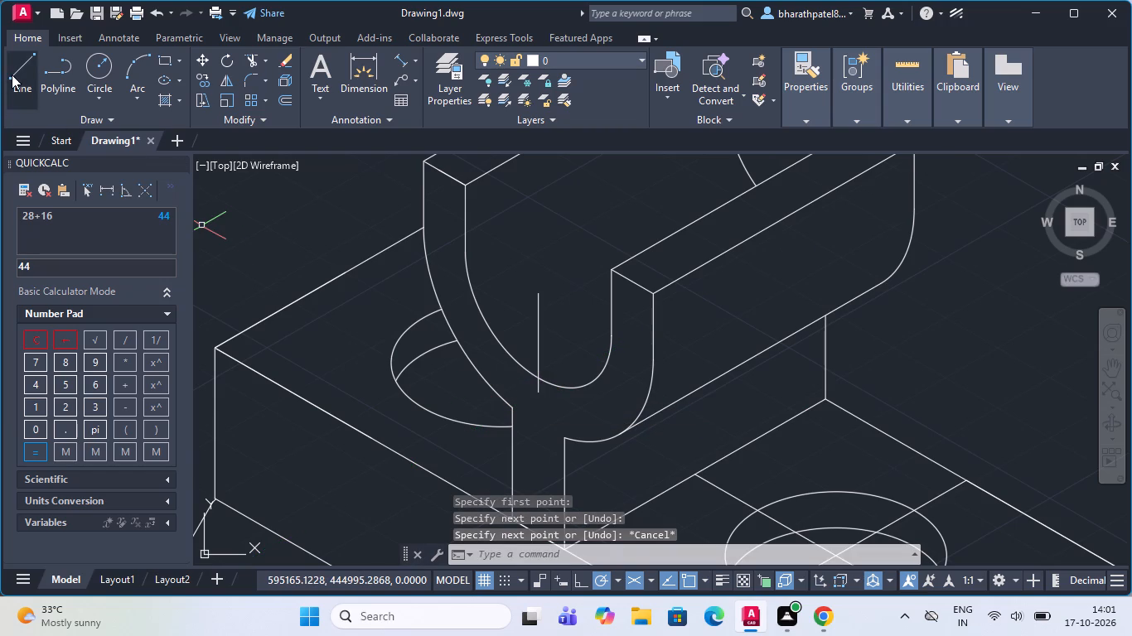
Draw a line straight up about 21 units from the centre of the ring's front face, extending the vertical centre line.
left_click_drag(12, 75, 36, 101)
scroll(747, 402, "down", 2)
scroll(676, 333, "up", 2)
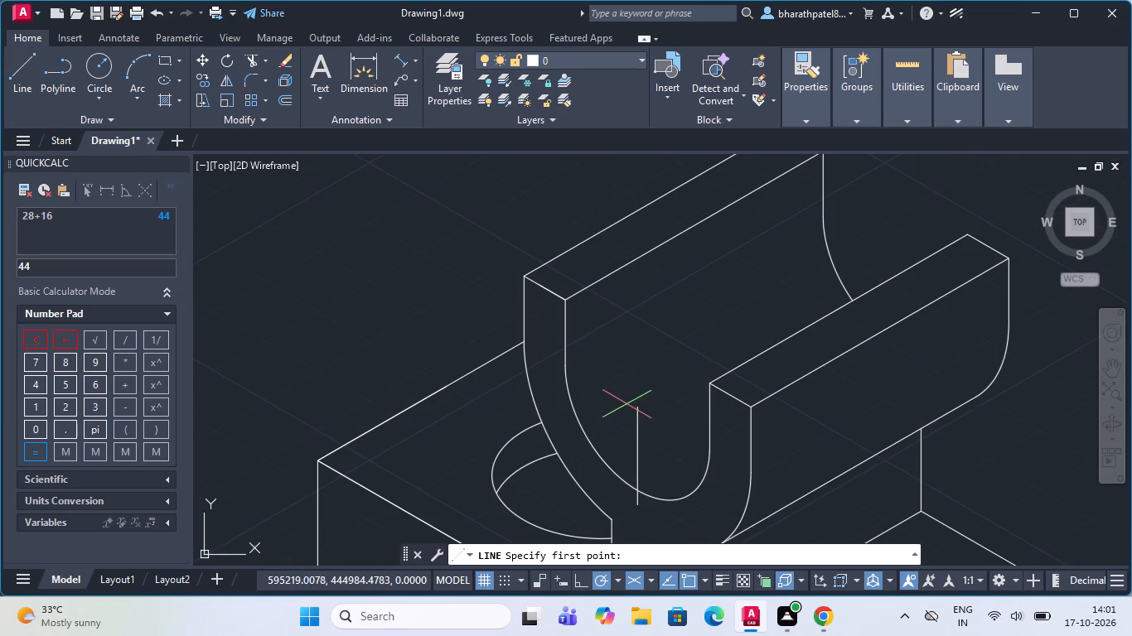
left_click(636, 407)
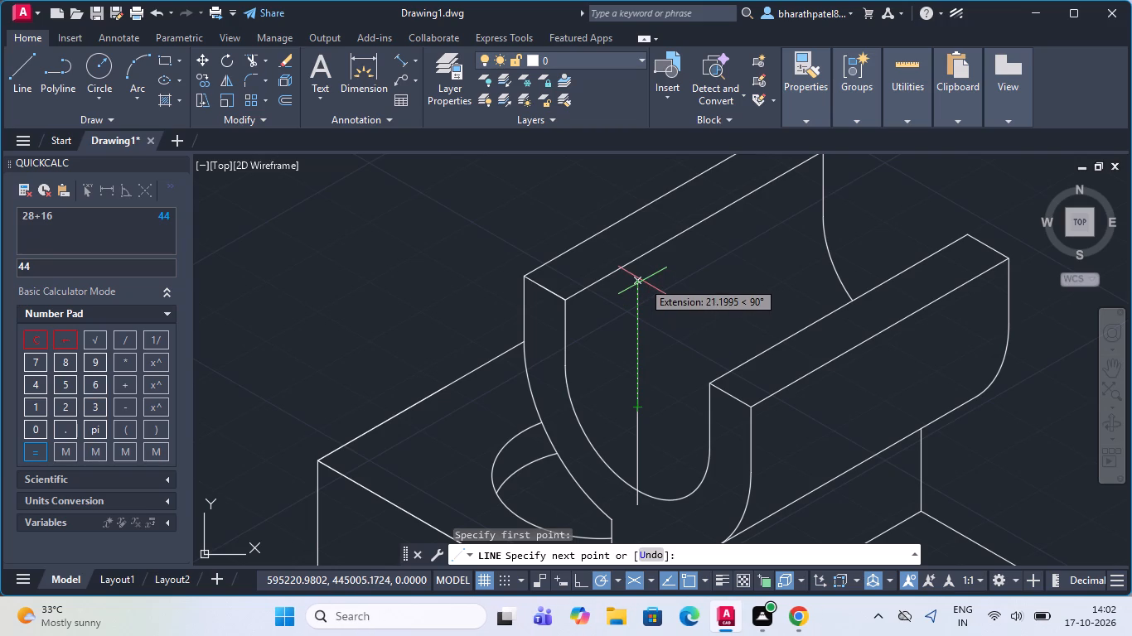
left_click(642, 279)
key("Escape")
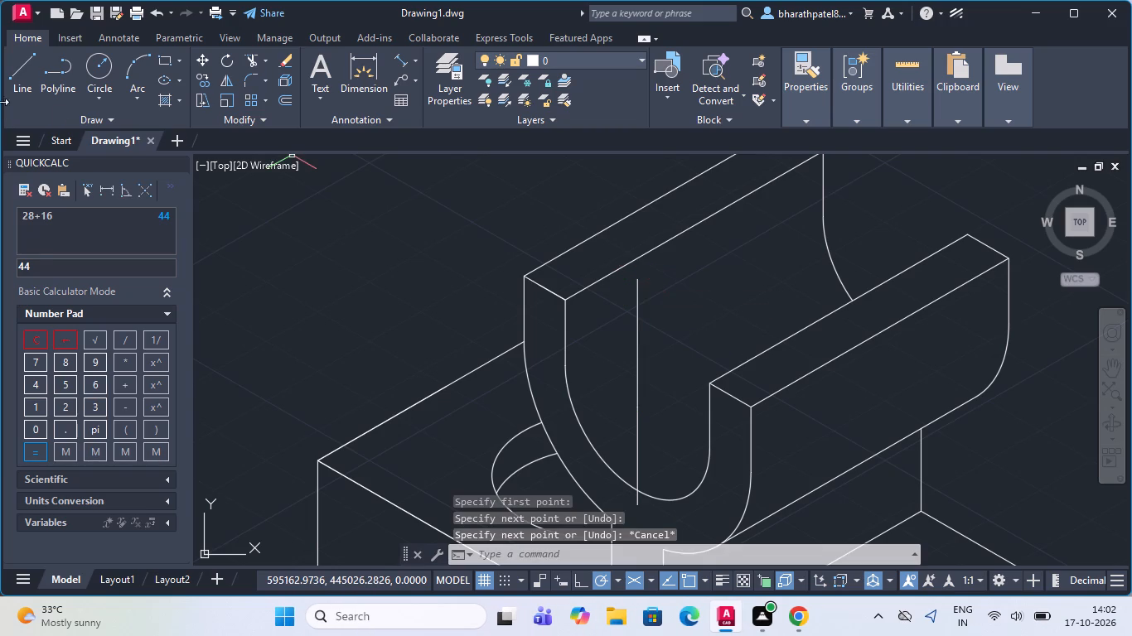
Draw a line at 330° from the centre of the ring's front face, extending just past its outer curve.
left_click(15, 65)
scroll(618, 359, "down", 1)
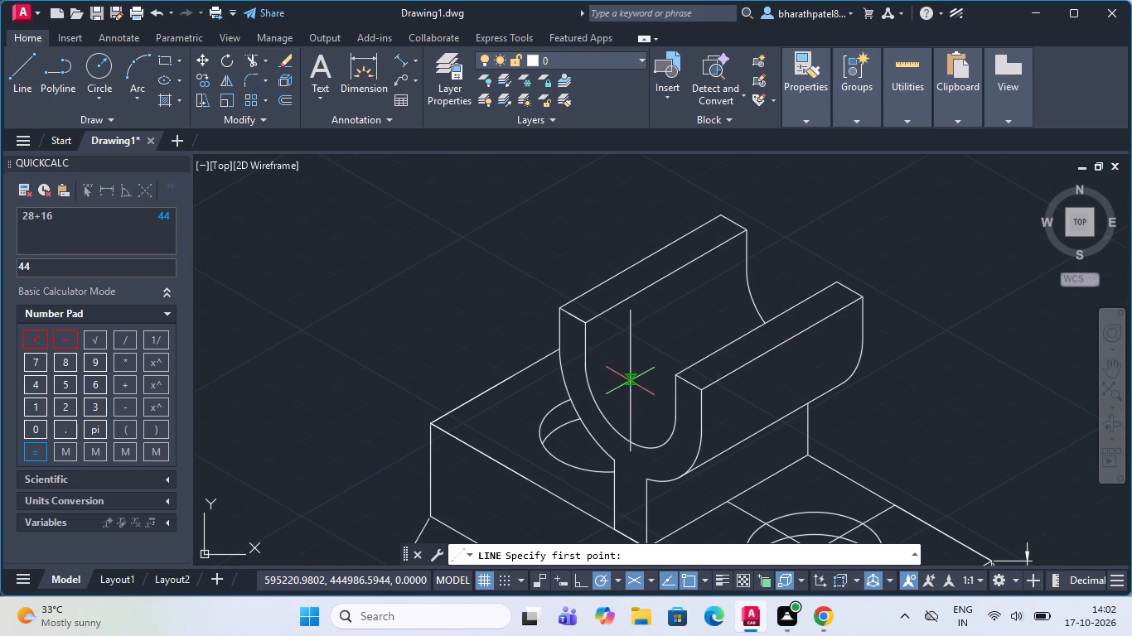
left_click(630, 391)
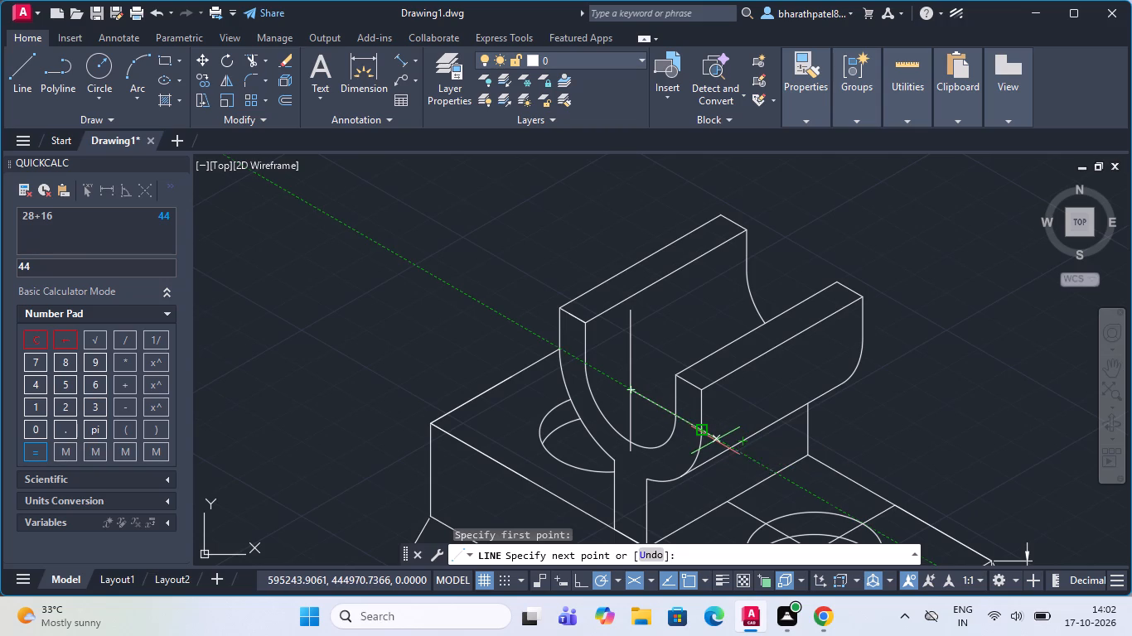
left_click(715, 441)
key("Escape")
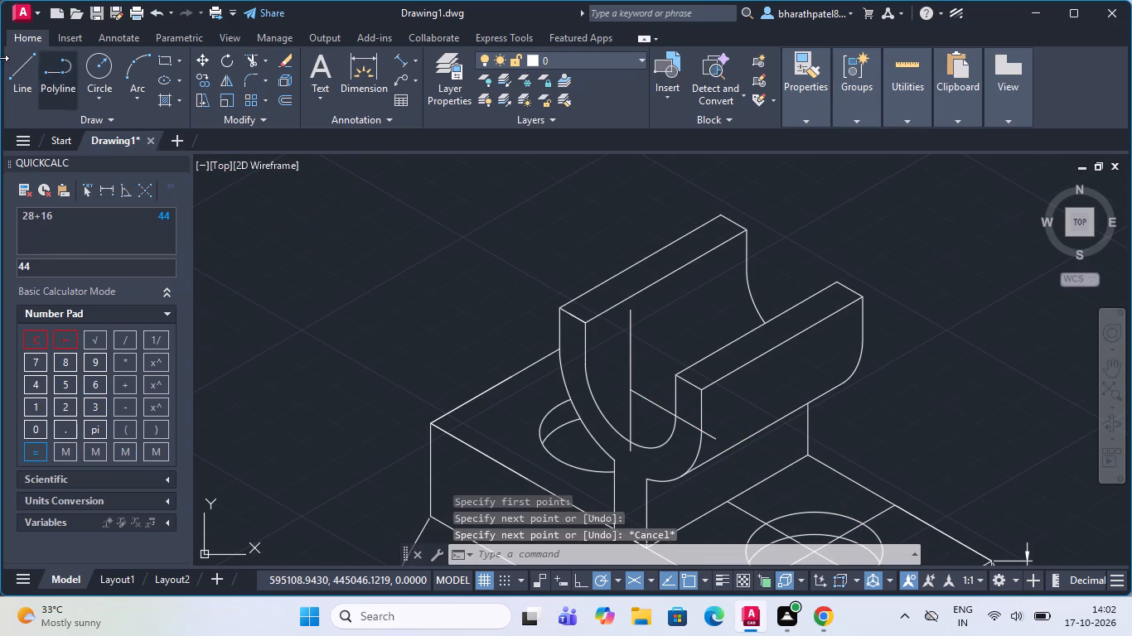
Draw a line at 150° from the centre of the ring's front face, about 100 units long.
left_click(12, 85)
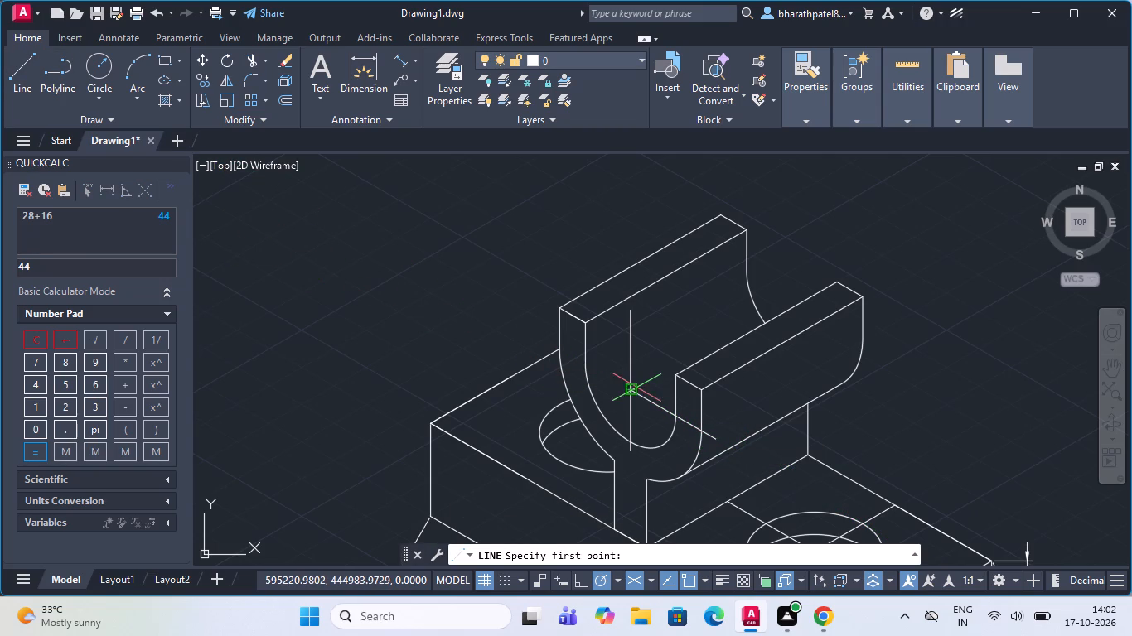
left_click(630, 394)
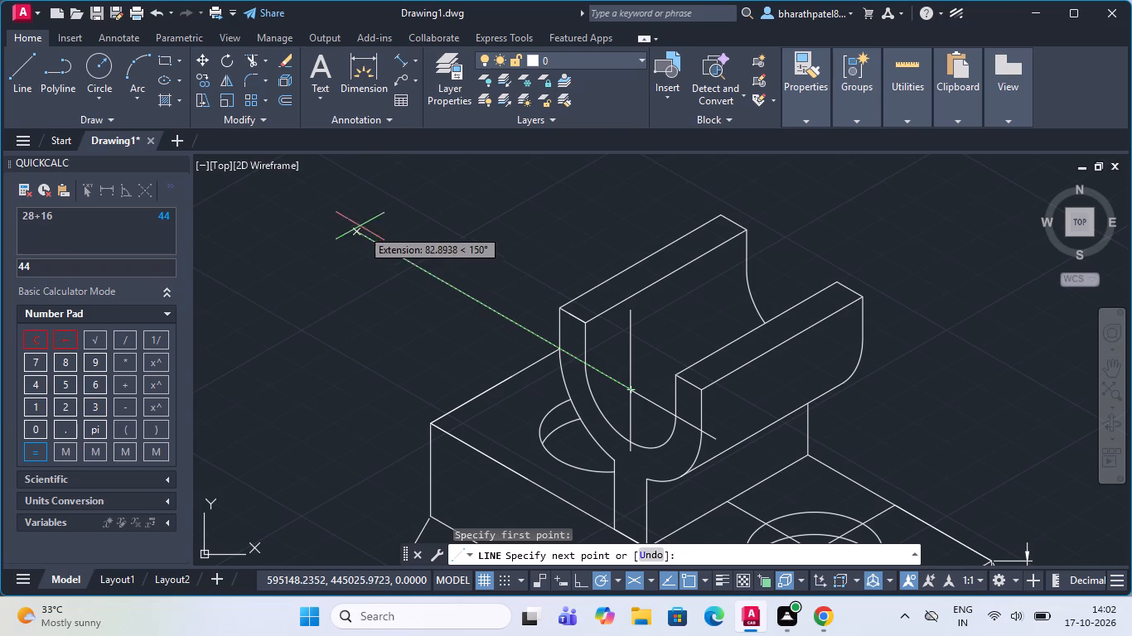
left_click(298, 205)
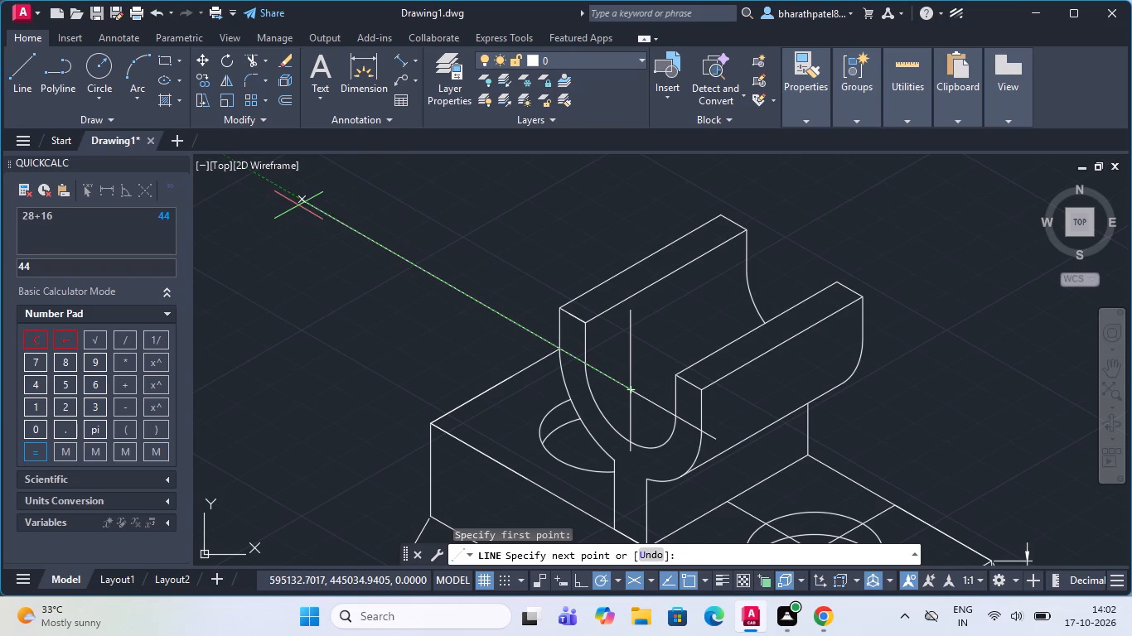
key("Escape")
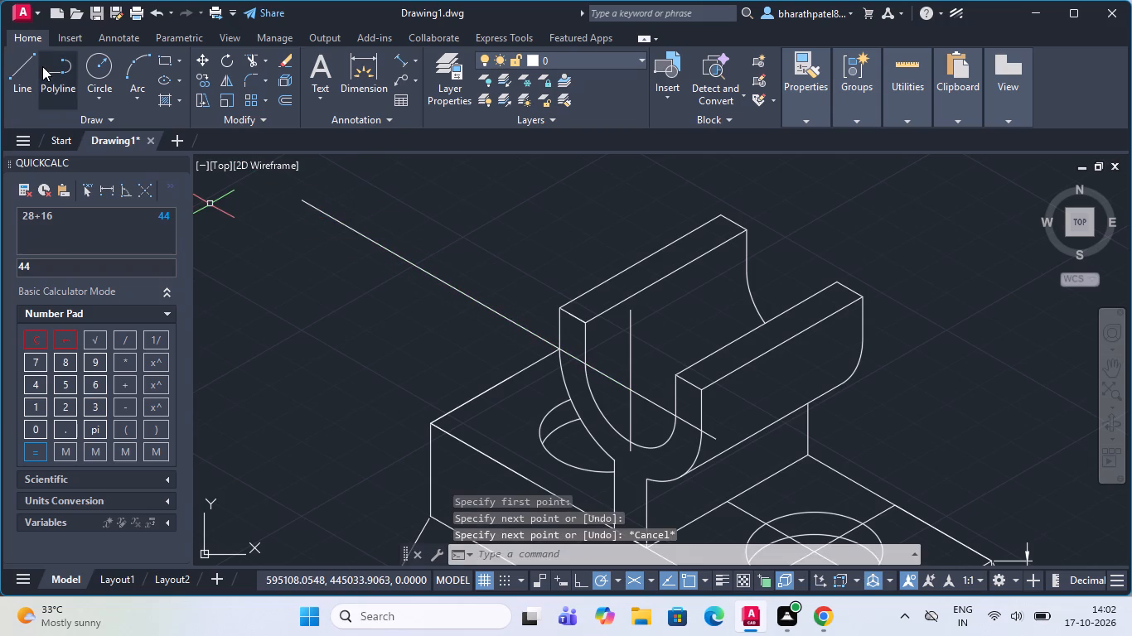
Draw a parallel line at 150° from the upper outer corner of the ring's front face, about 101 units long.
left_click(26, 66)
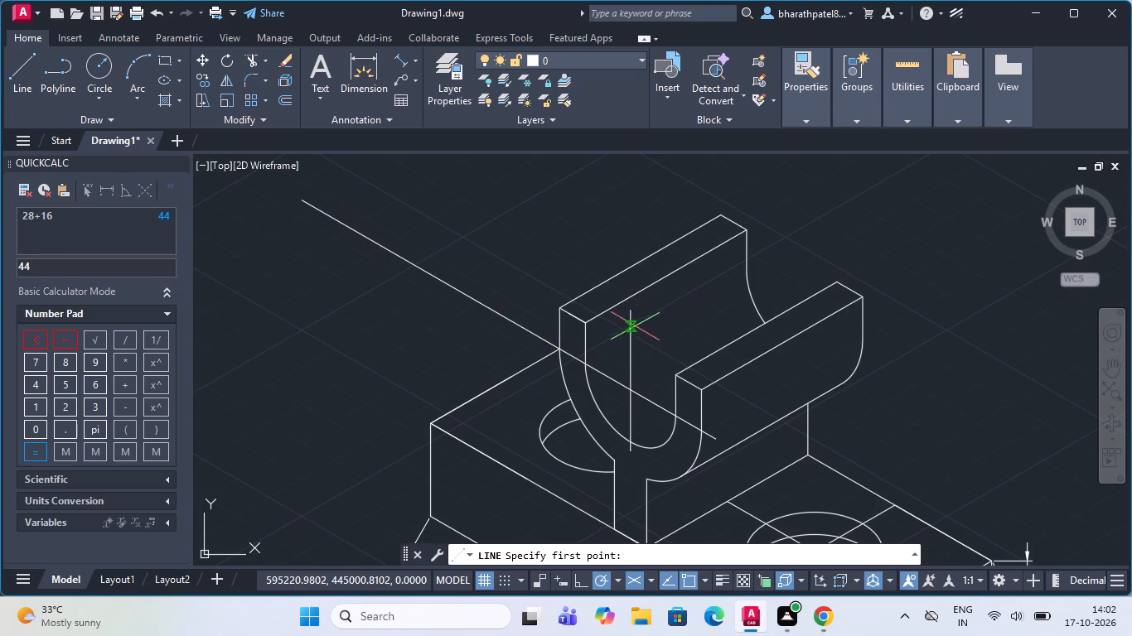
scroll(550, 407, "down", 1)
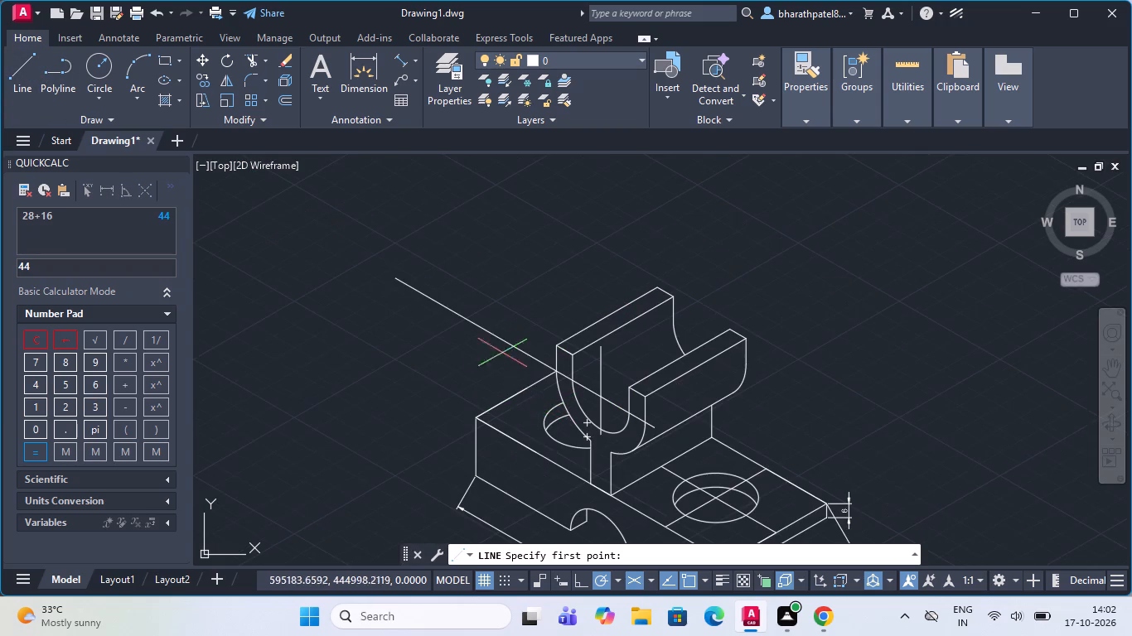
scroll(491, 316, "up", 3)
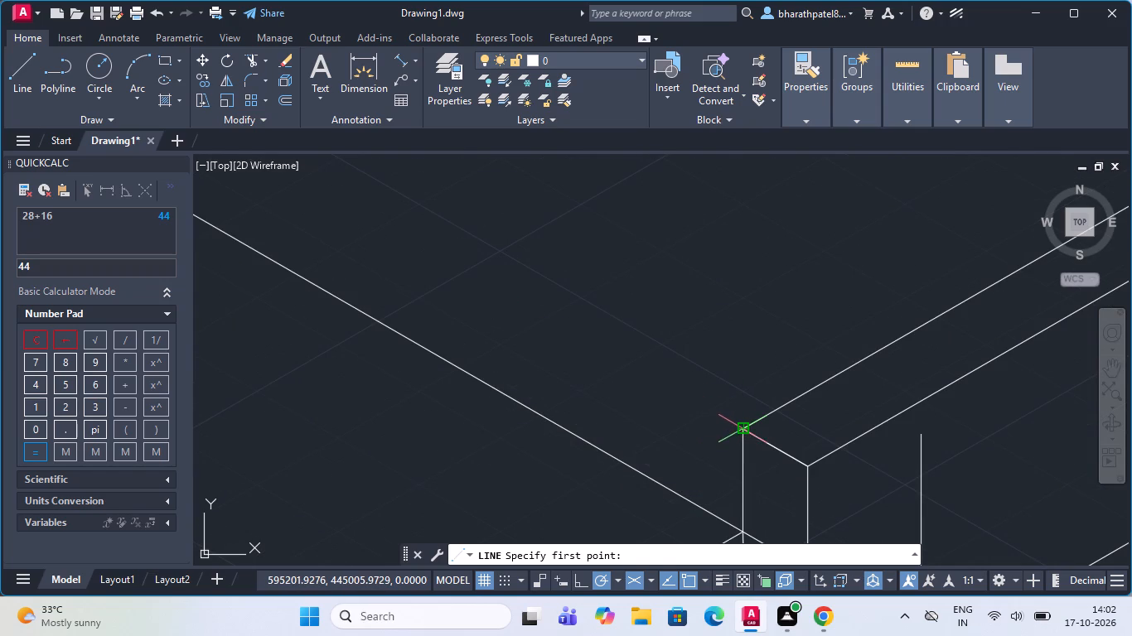
left_click(742, 427)
scroll(742, 426, "down", 3)
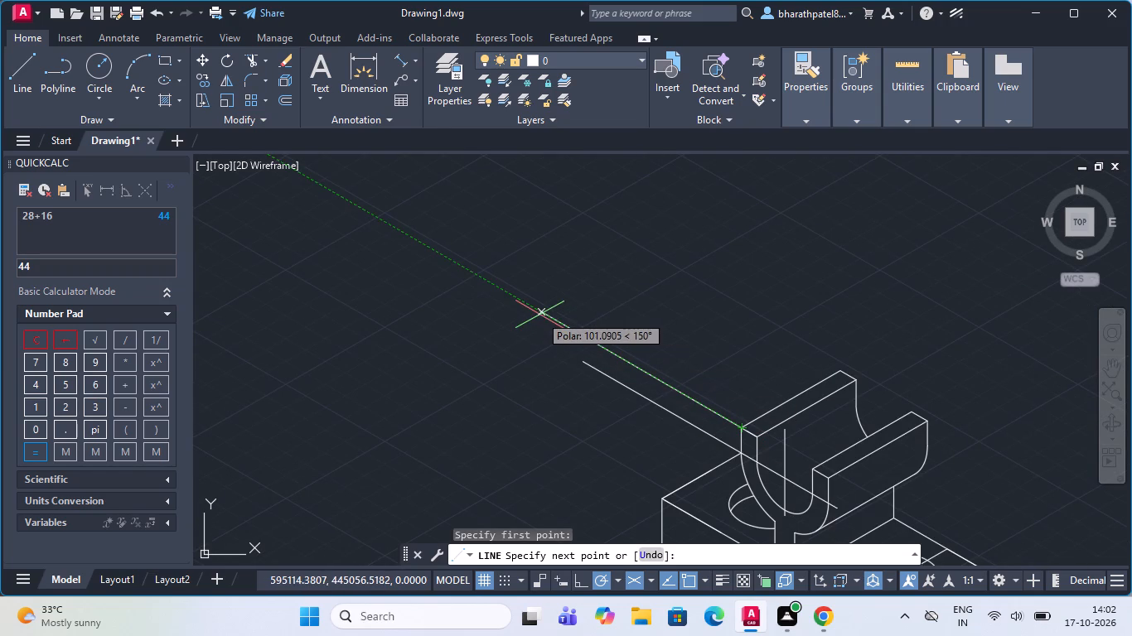
left_click(539, 315)
key("Escape")
scroll(539, 315, "down", 2)
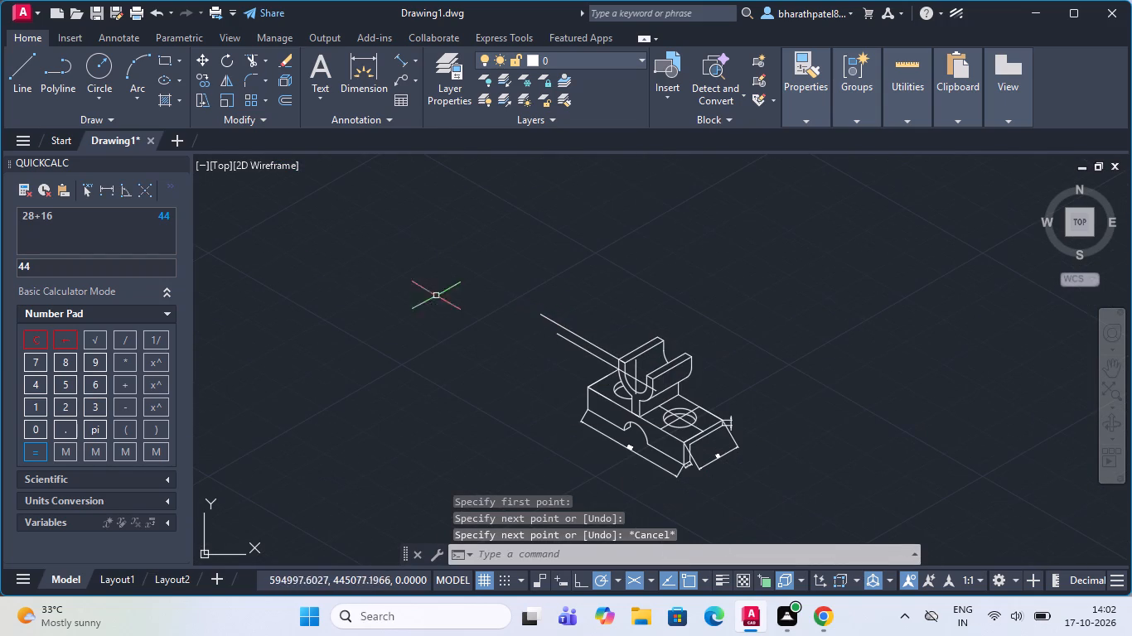
Draw a sloped centre line through the centre of the ring's back face, about 17 units at 330° and about 21 units at 150°.
left_click(16, 71)
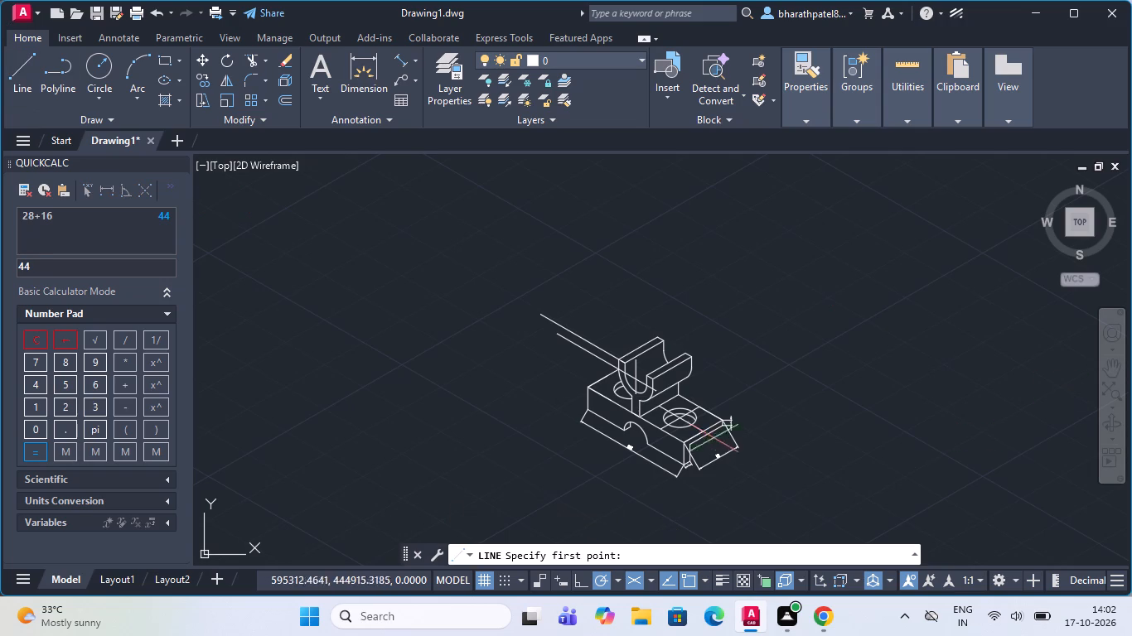
scroll(685, 378, "up", 3)
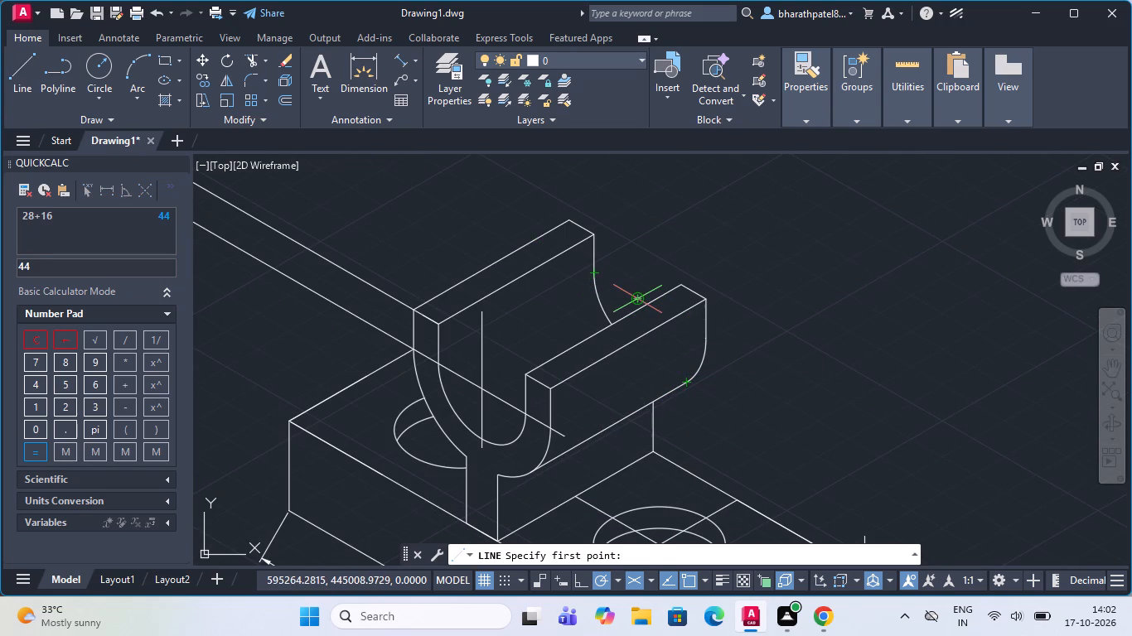
left_click(642, 301)
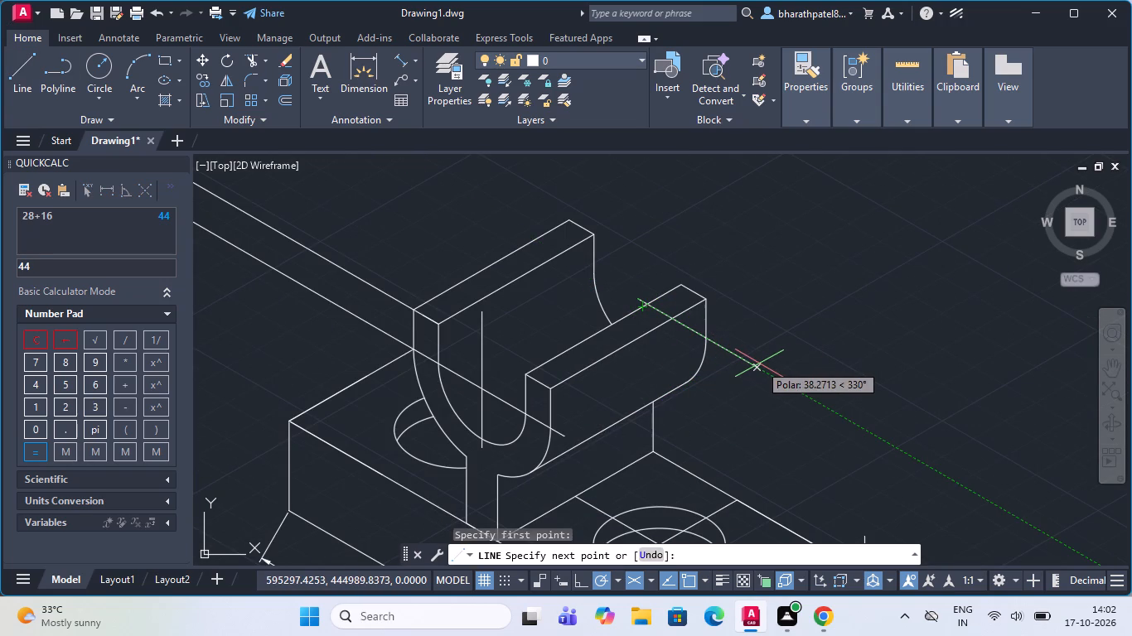
left_click(693, 329)
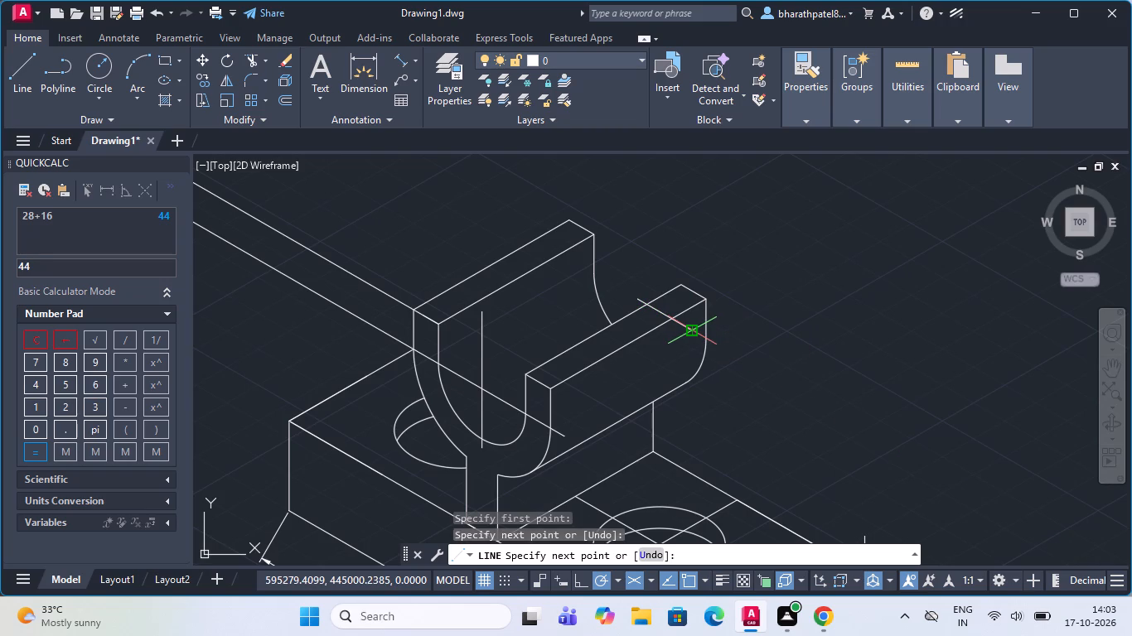
key("Escape")
left_click(20, 62)
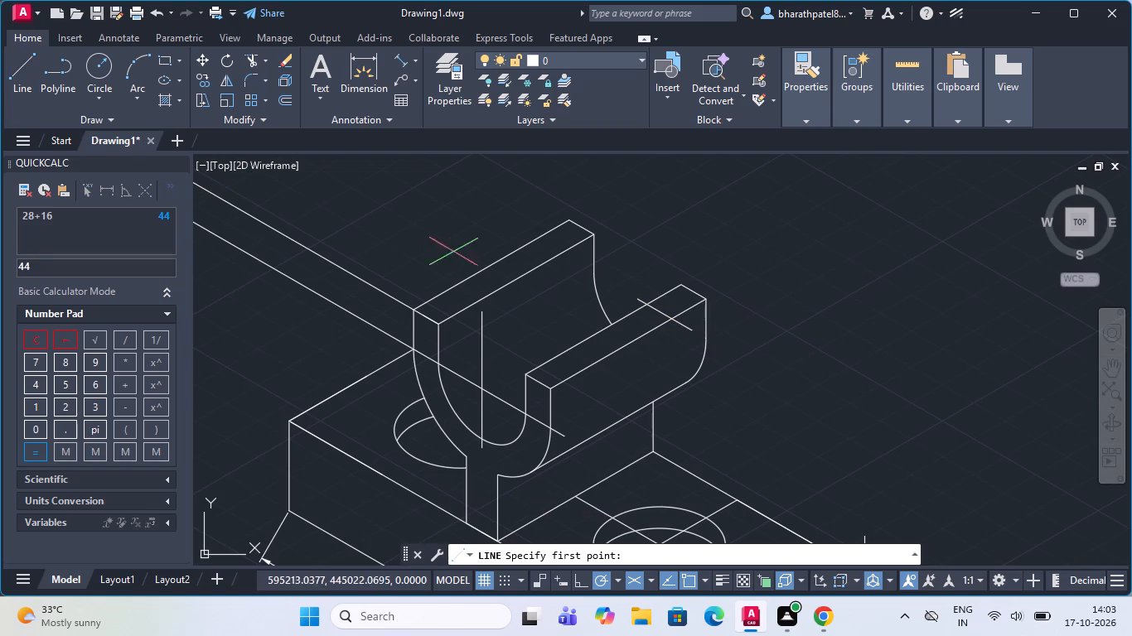
left_click(634, 296)
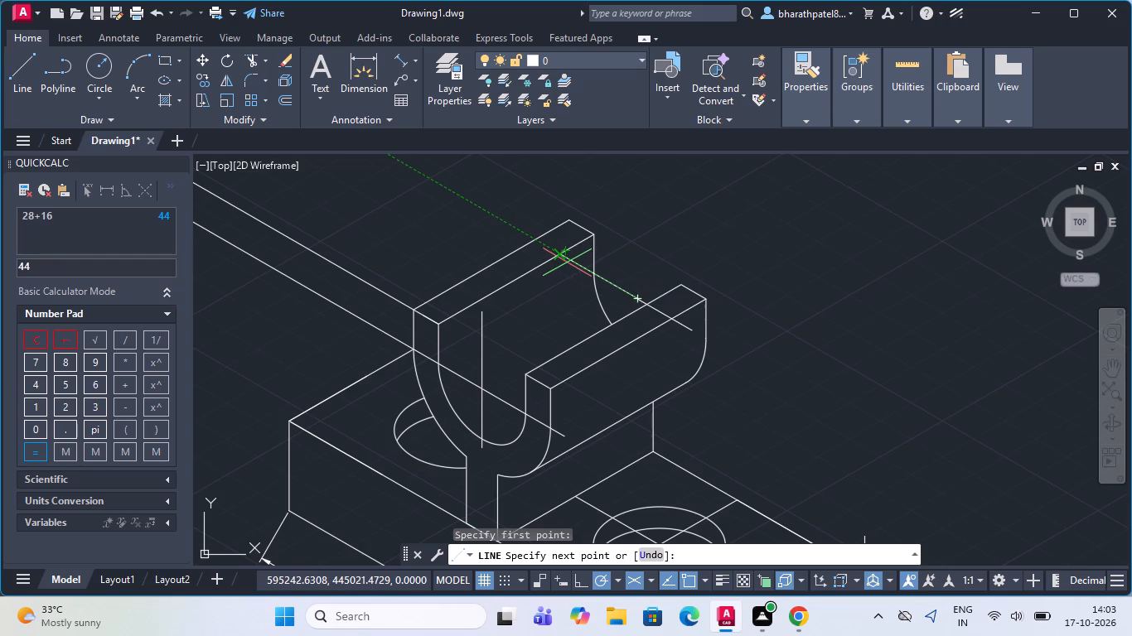
left_click(570, 264)
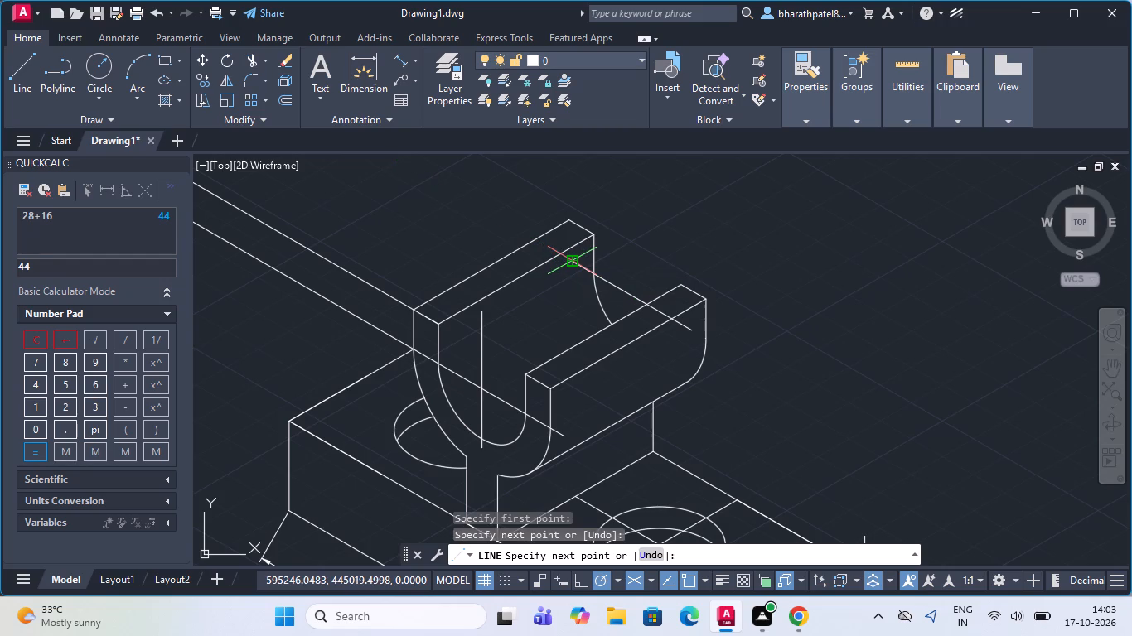
key("Escape")
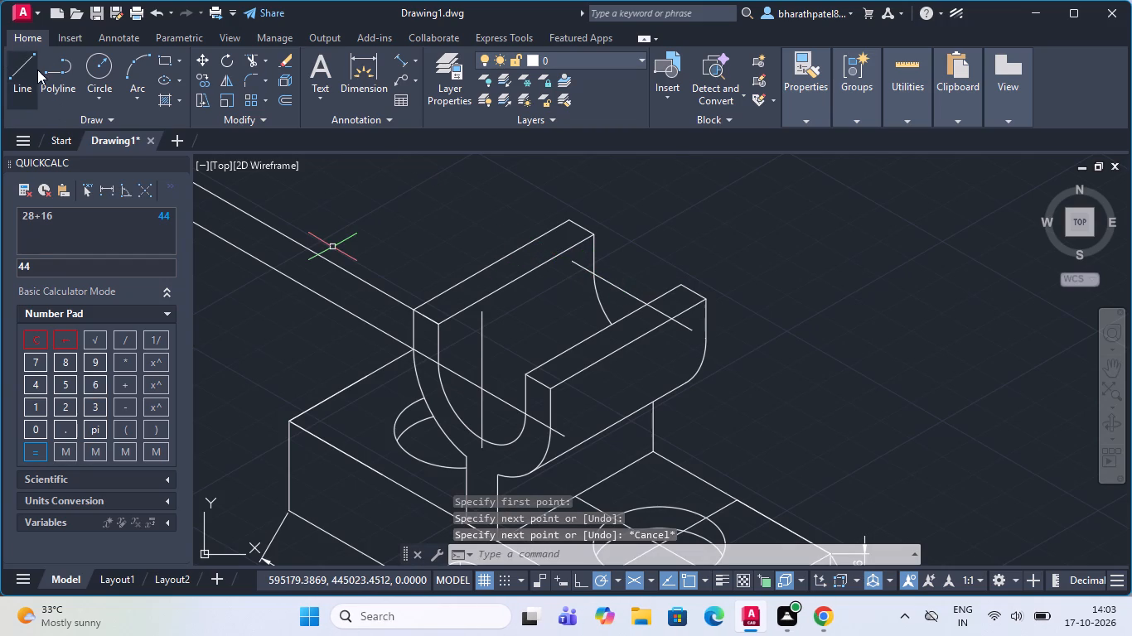
Draw a vertical centre line through the centre of the ring's back face, about 17 units up and about 18 units down.
left_click(27, 70)
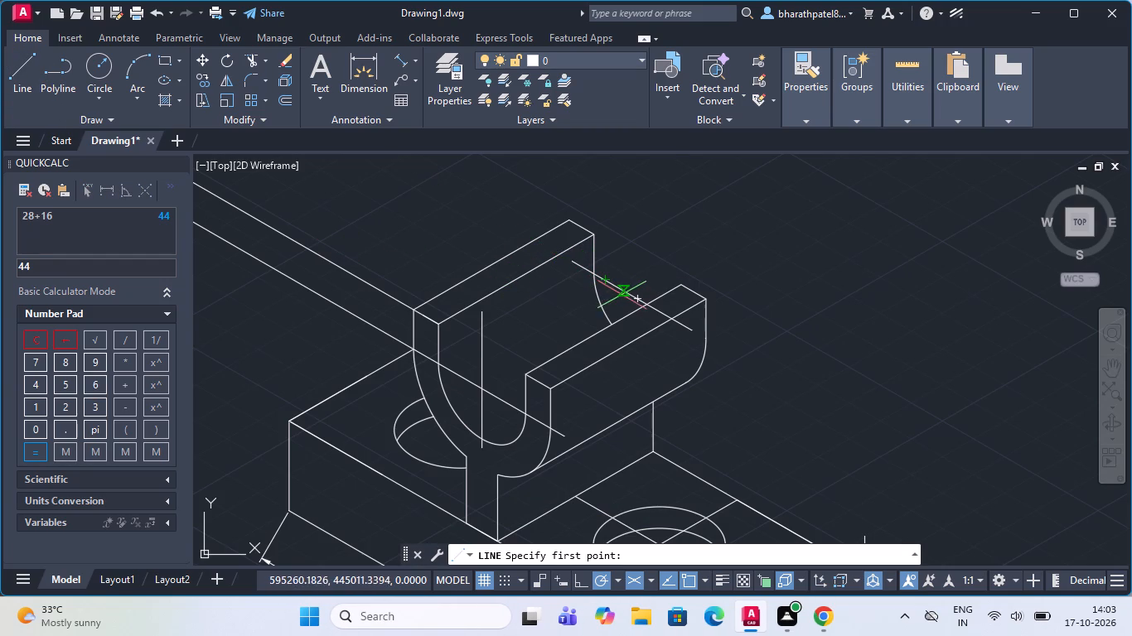
left_click(633, 302)
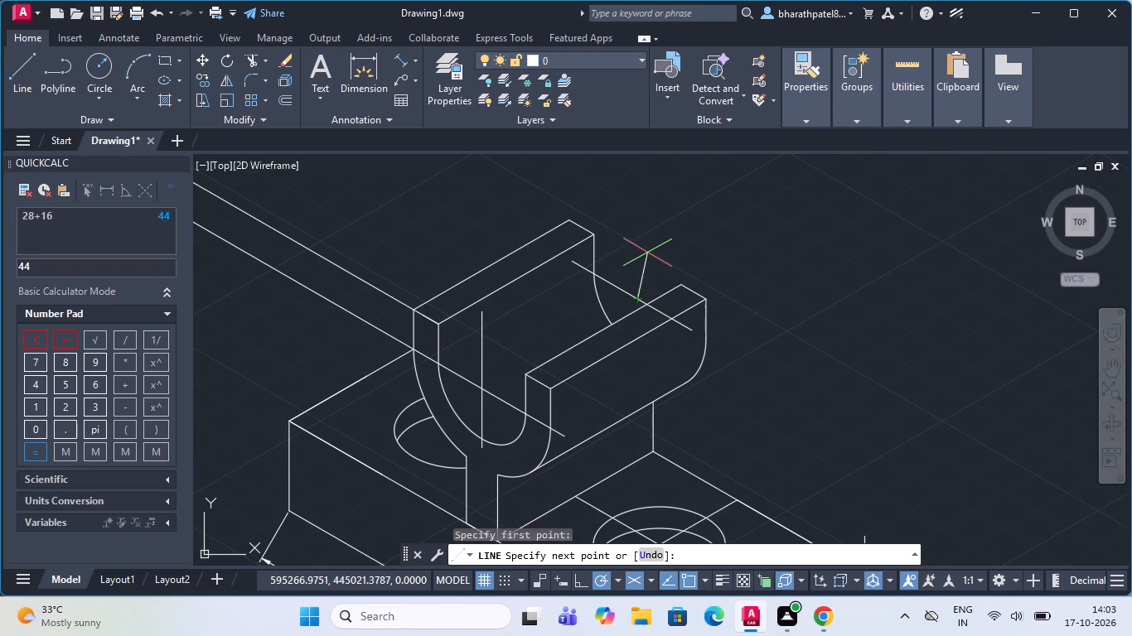
left_click(643, 238)
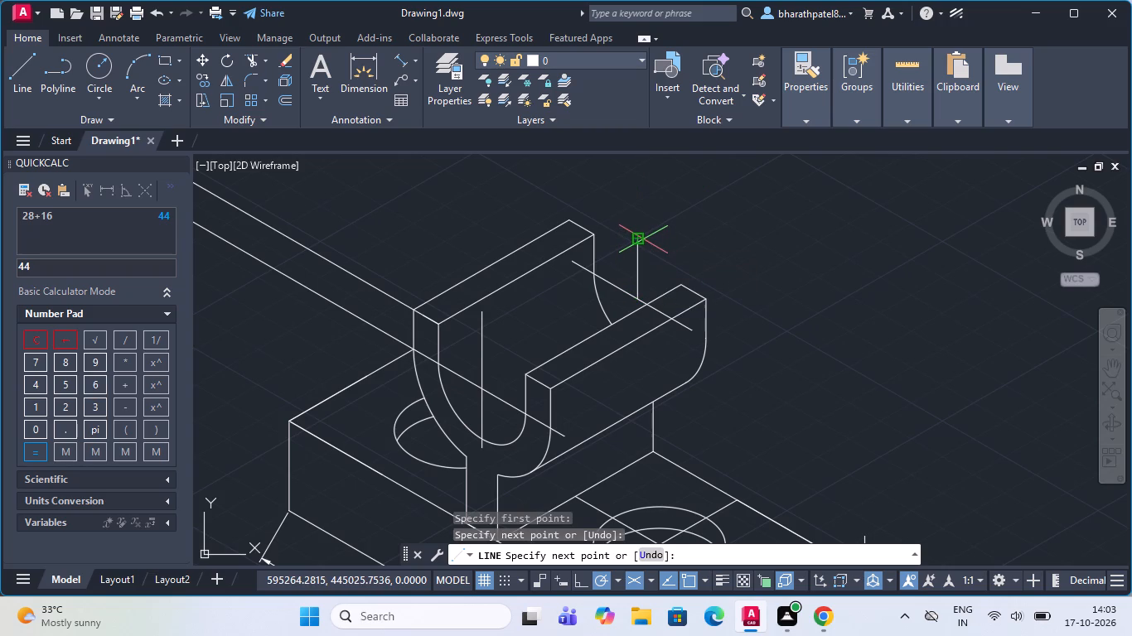
key("Escape")
left_click(25, 65)
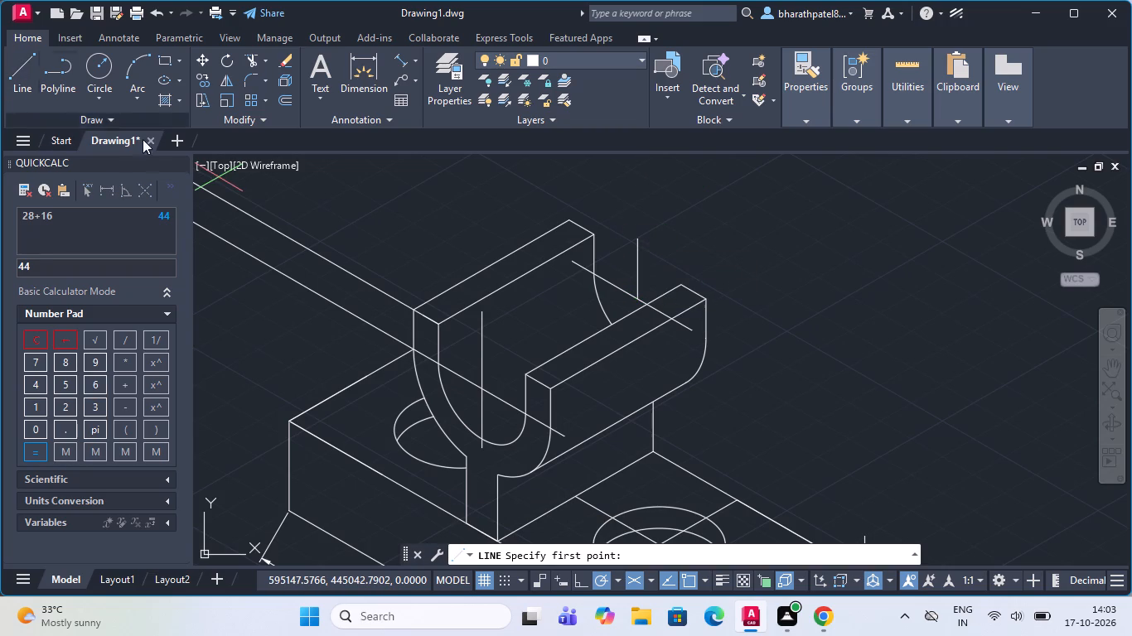
left_click(634, 295)
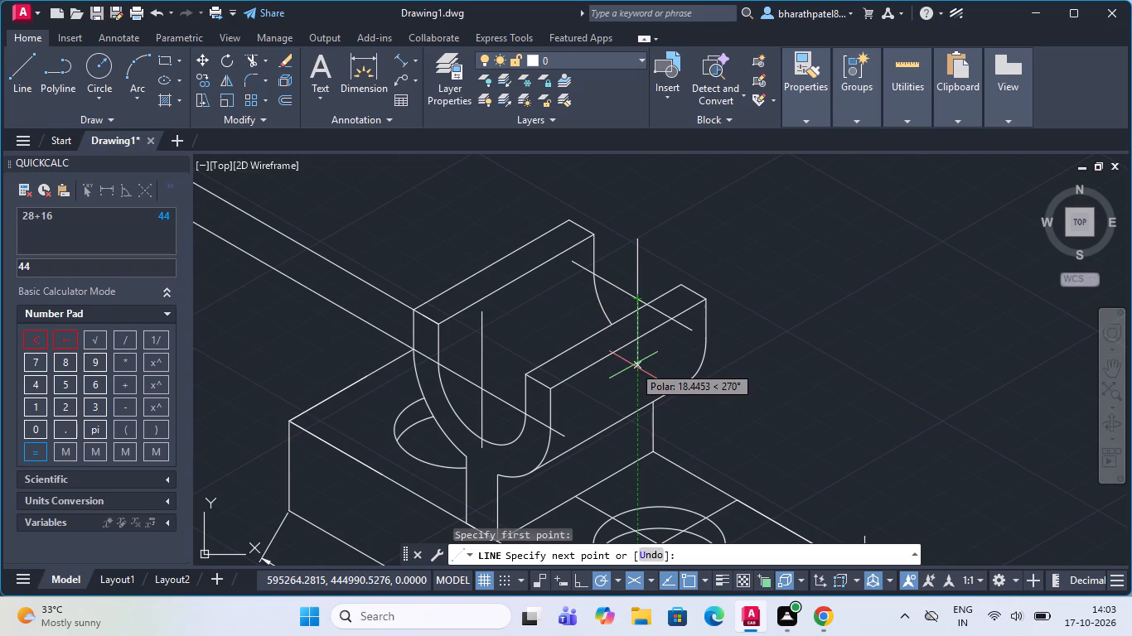
left_click(633, 365)
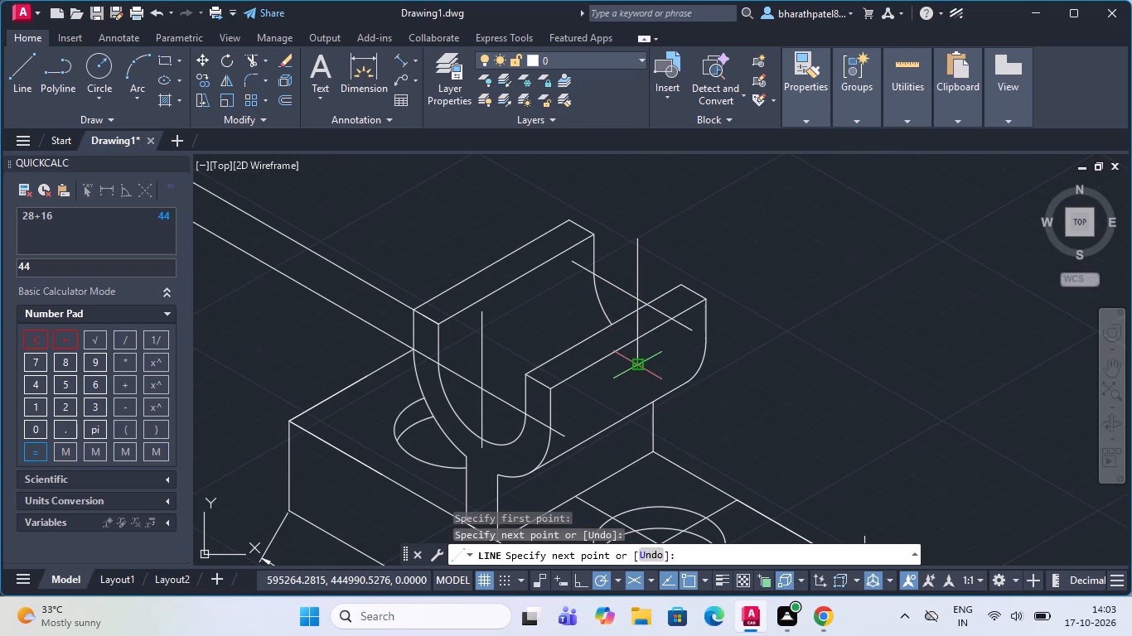
key("Escape")
scroll(633, 364, "down", 2)
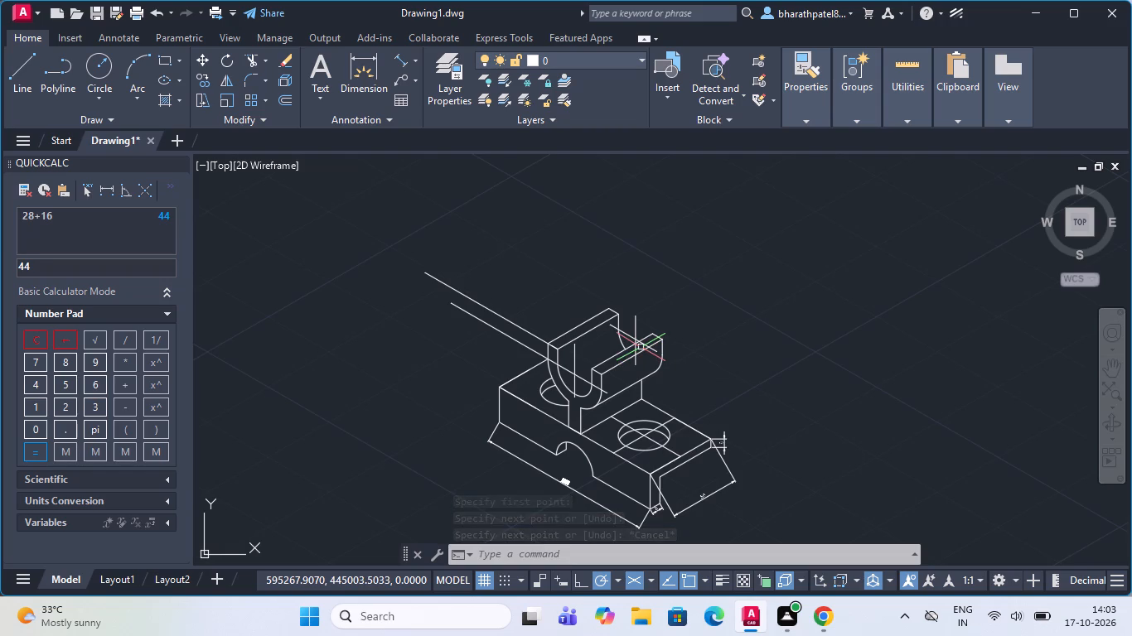
Draw the ring's axis line from the front face centre to the back face centre, continuing about 14 units beyond it at 30°.
left_click(15, 72)
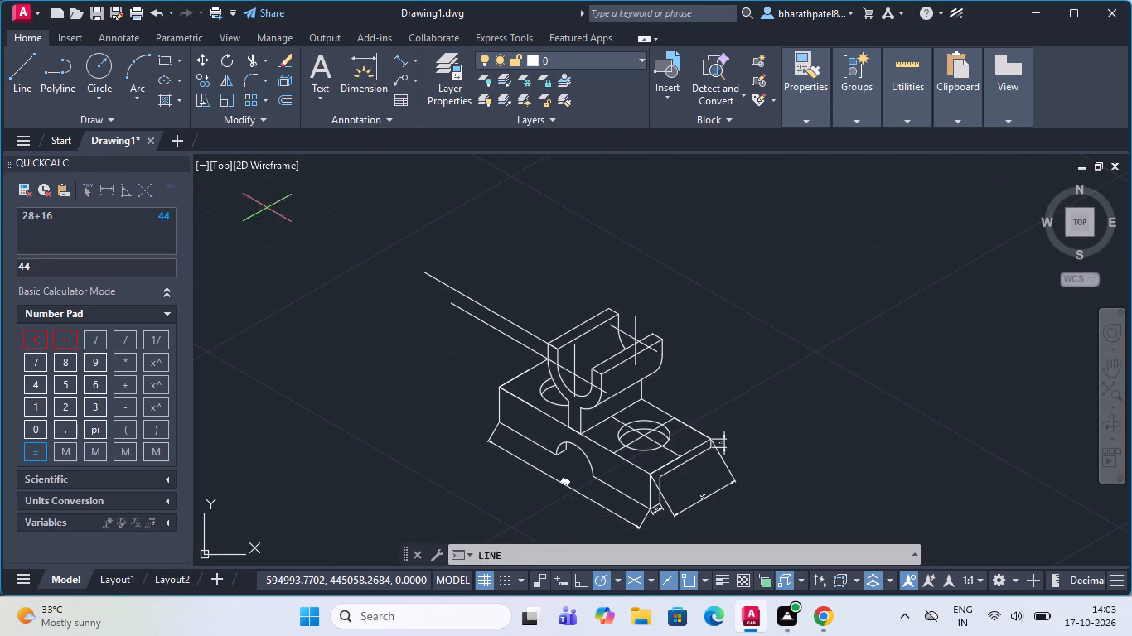
scroll(652, 402, "up", 2)
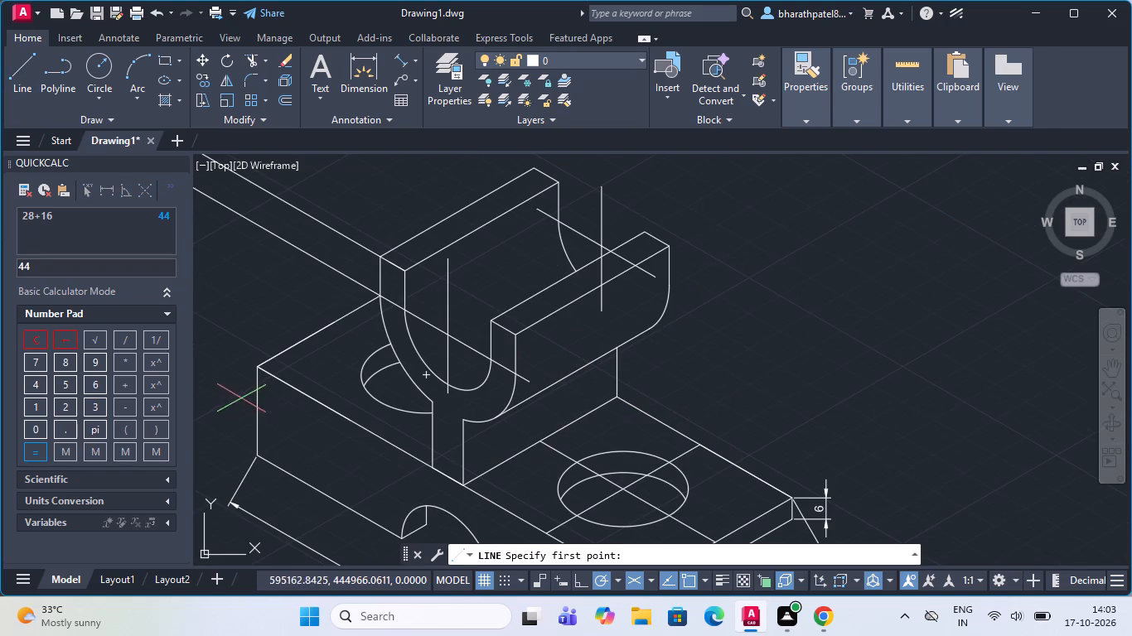
left_click(452, 335)
left_click(602, 247)
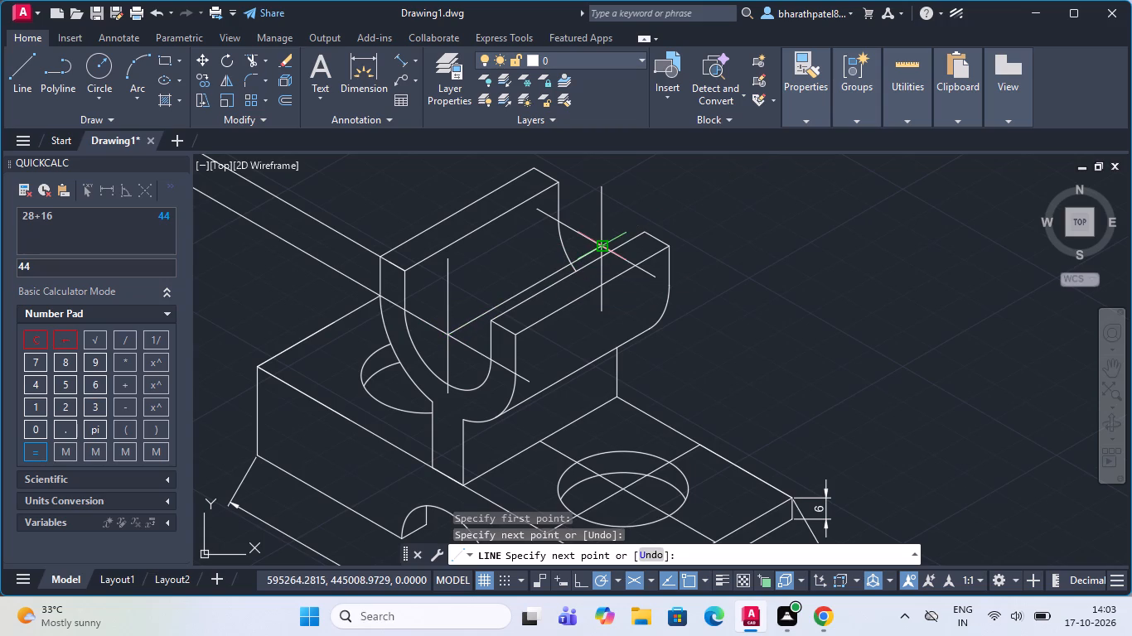
left_click(645, 218)
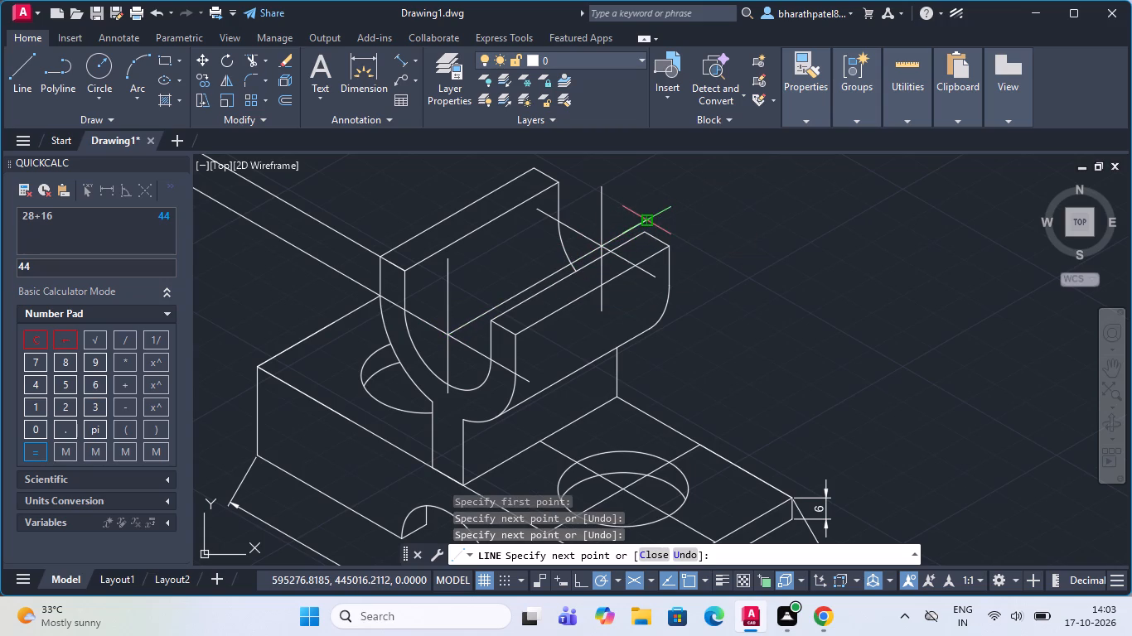
key("Escape")
Extend the ring's axis with a line at 210° from the front face centre to the outer curve, about 16 units long.
left_click(14, 80)
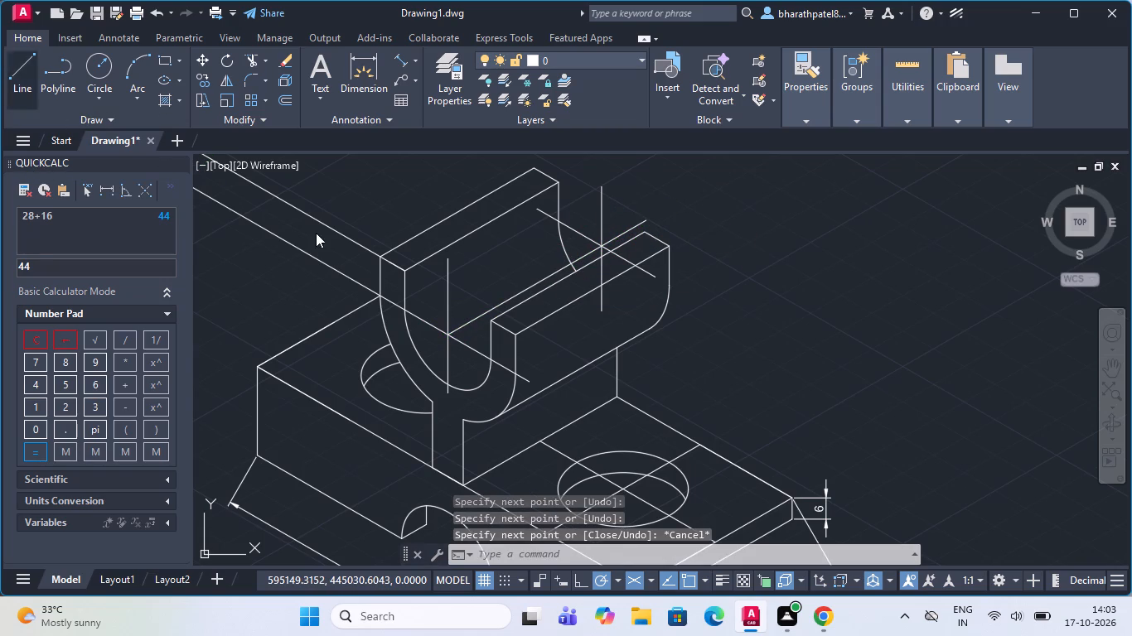
left_click(447, 335)
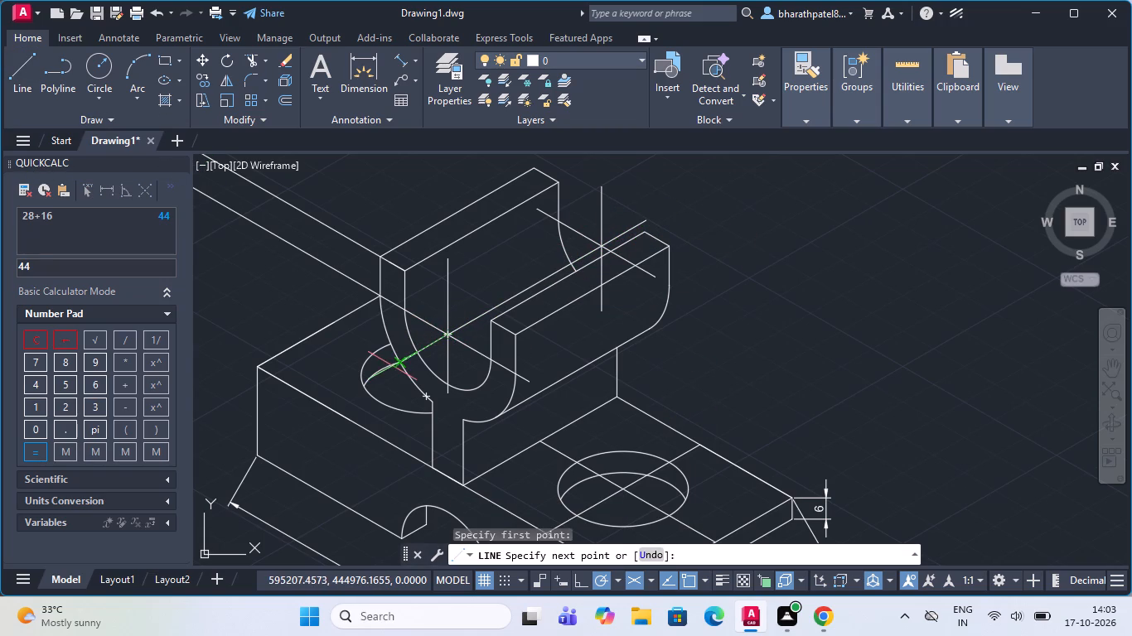
left_click(402, 368)
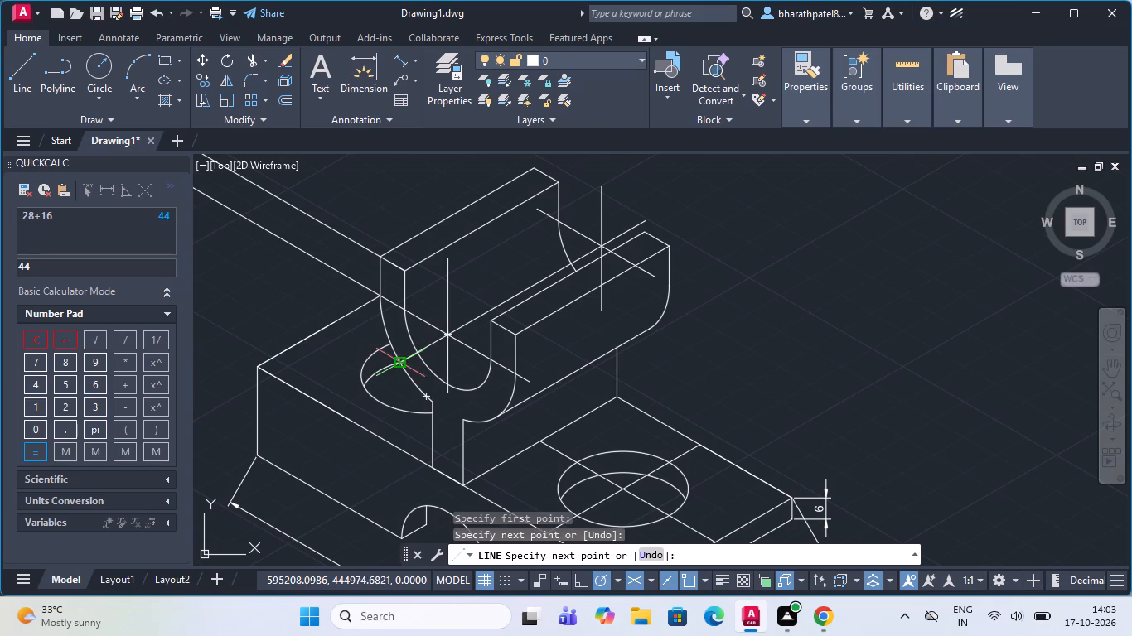
key("Escape")
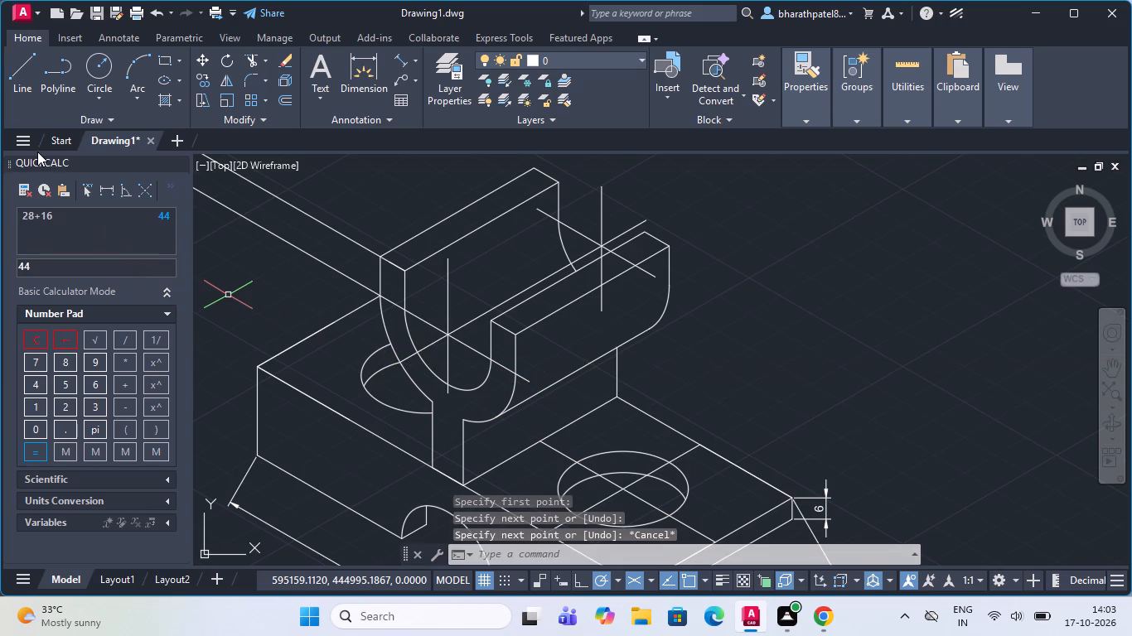
Trim the 210° axis line between the inner and outer curves of the ring's front face.
left_click(253, 61)
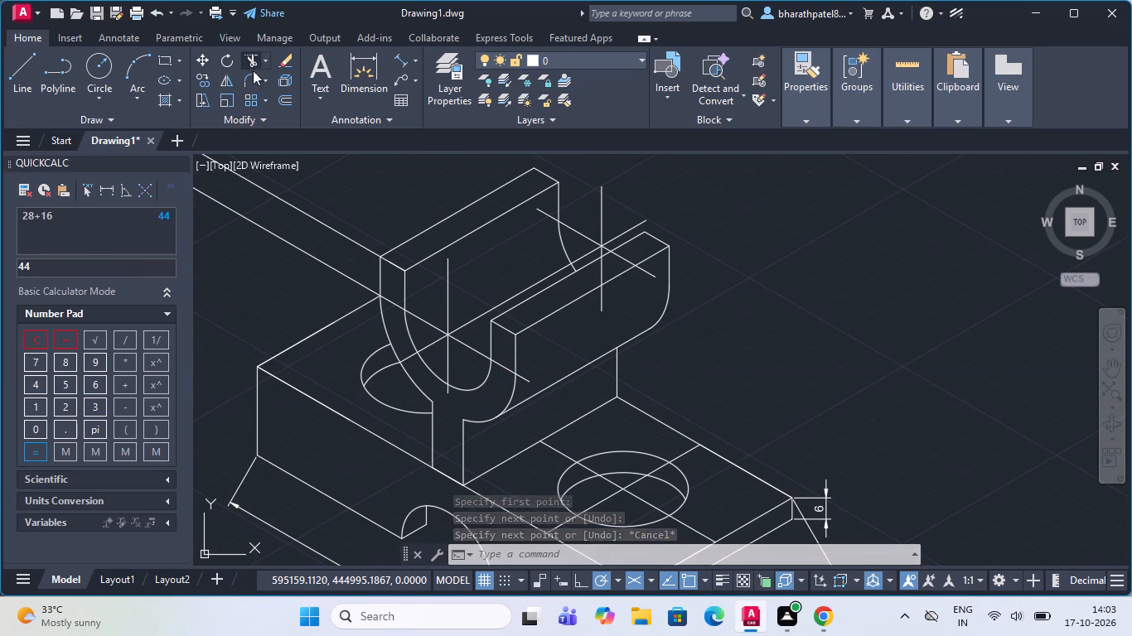
left_click(407, 360)
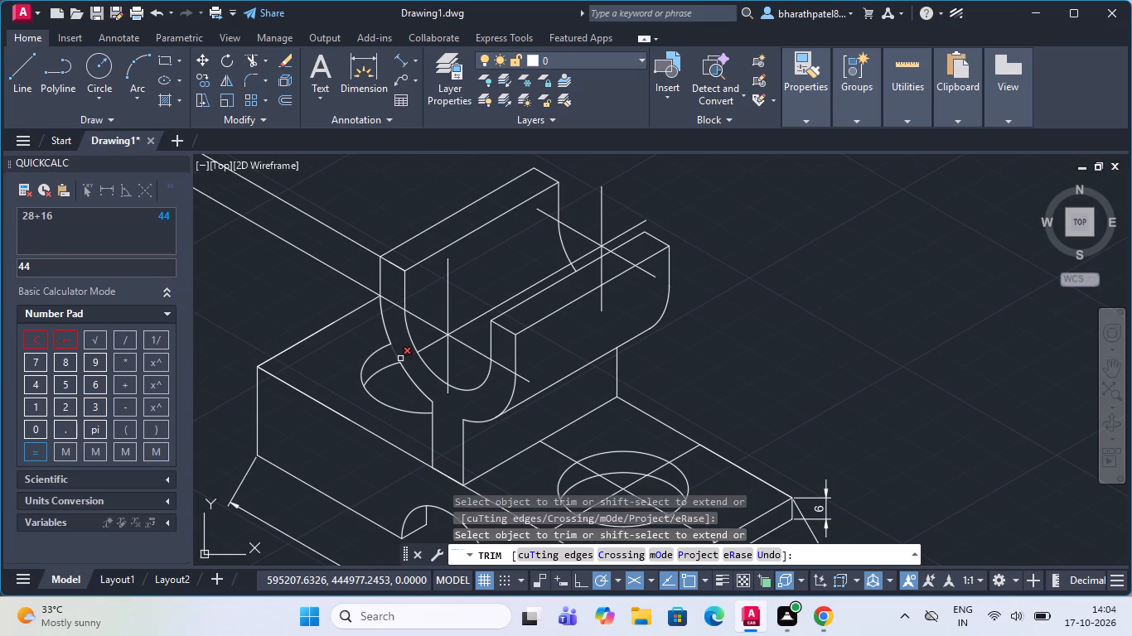
scroll(392, 347, "down", 1)
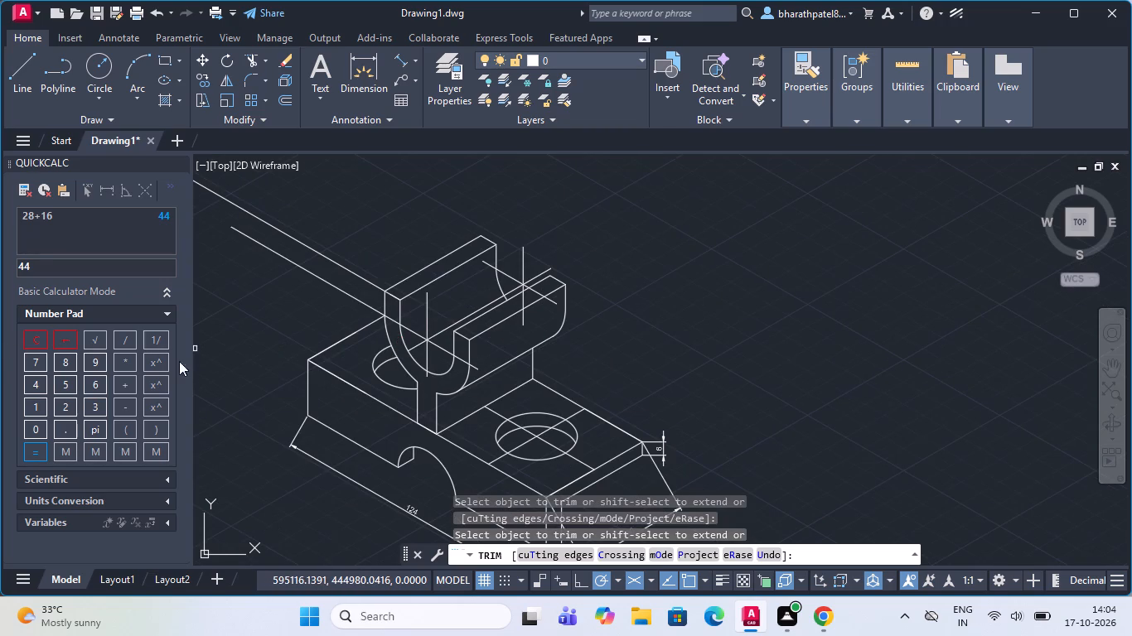
Draw connected extension lines from the base's lower left corner: one at 150°, followed by a vertical up to the lower slanted extension line.
scroll(214, 371, "down", 1)
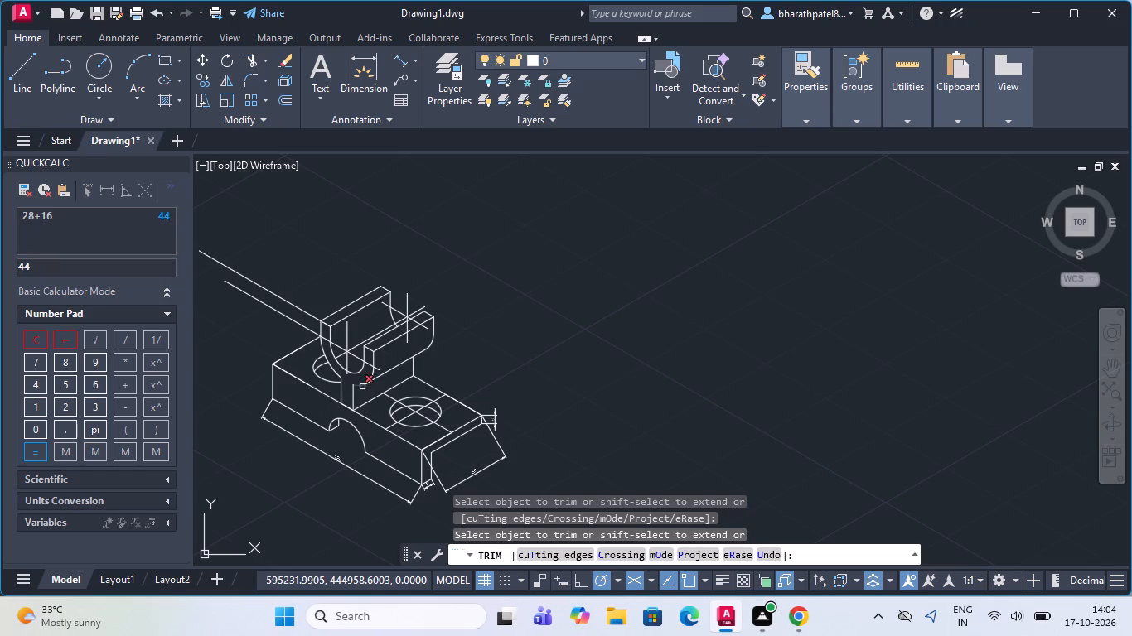
left_click(17, 71)
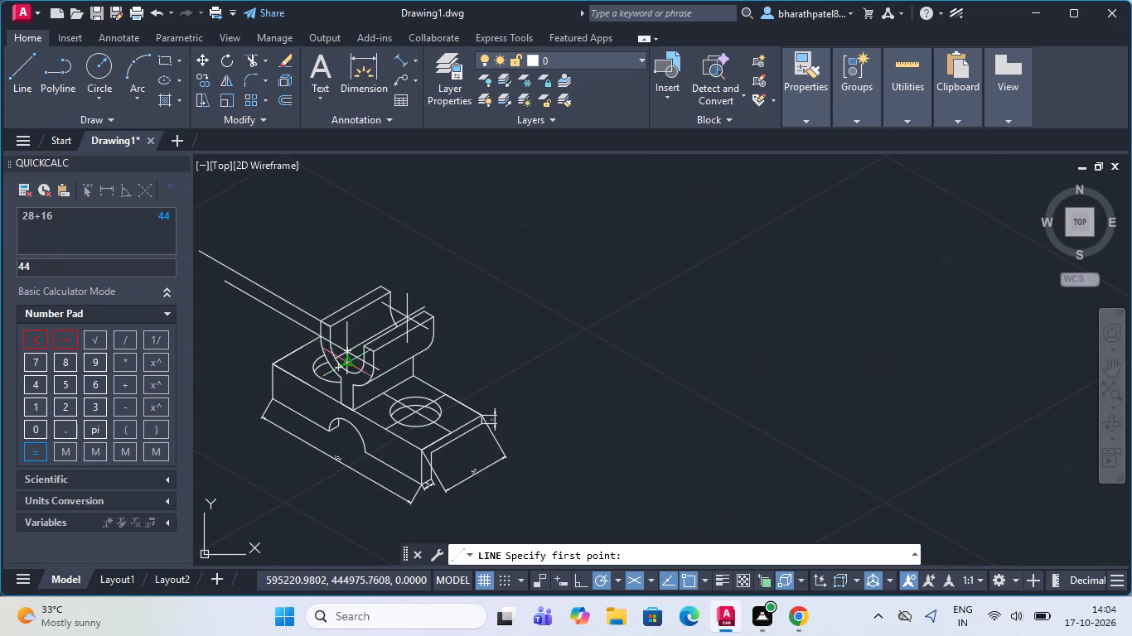
scroll(348, 369, "down", 1)
scroll(268, 364, "up", 2)
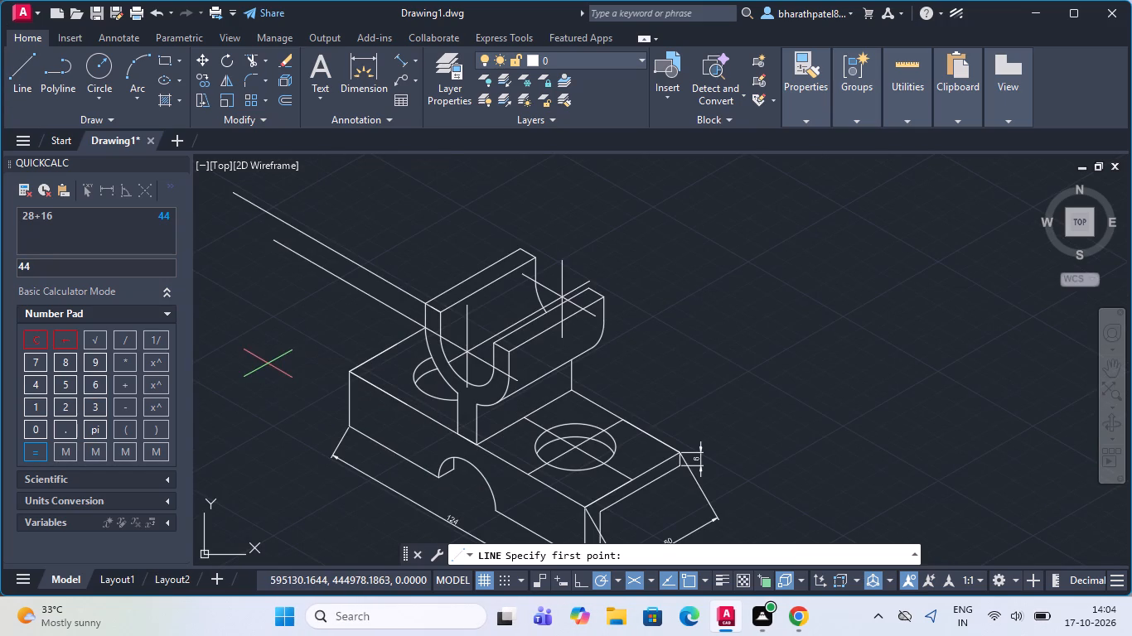
left_click(346, 423)
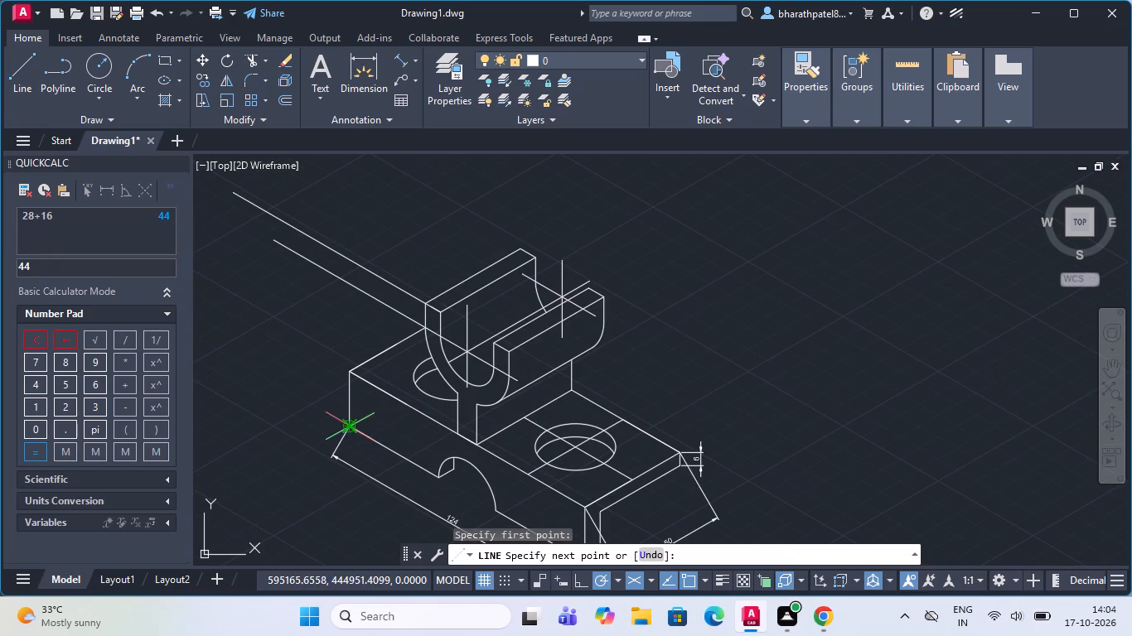
left_click(281, 388)
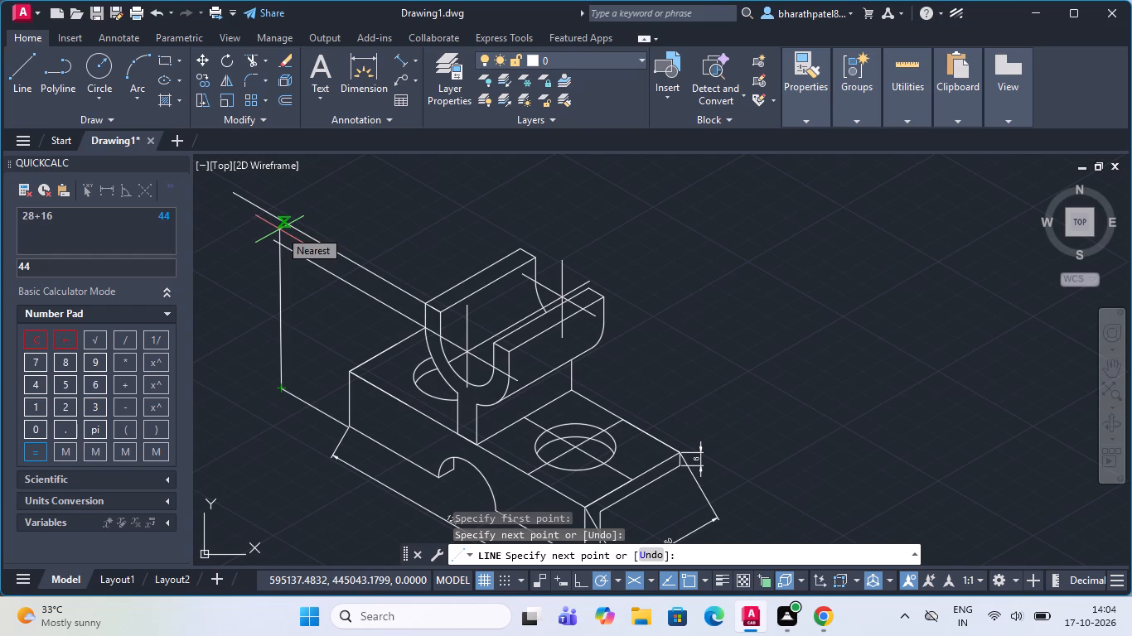
scroll(278, 244, "up", 3)
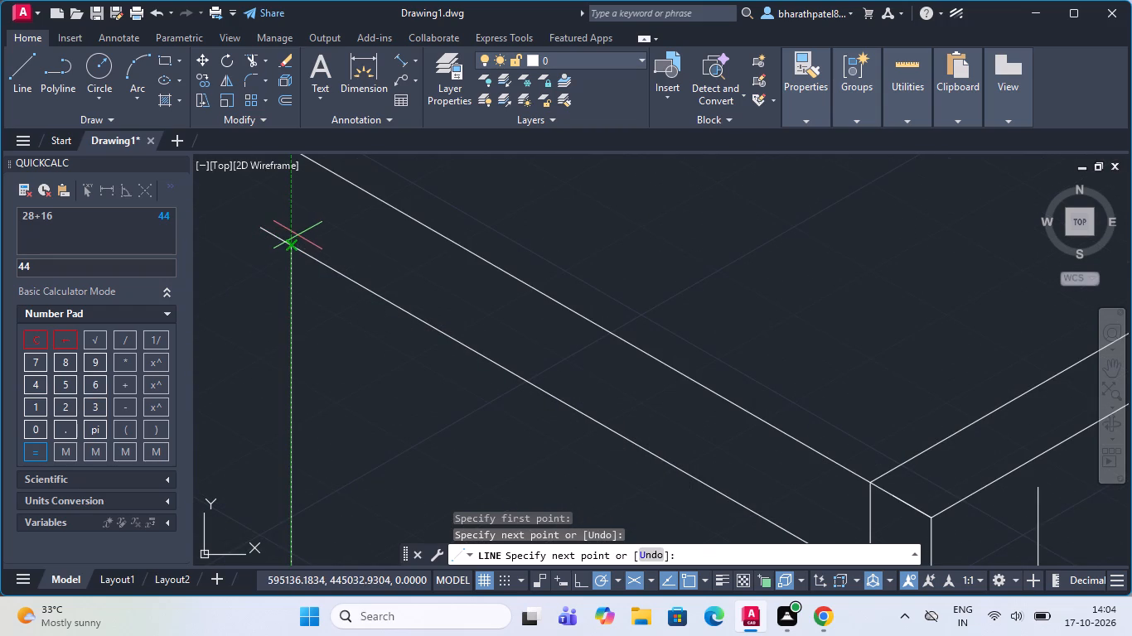
left_click(299, 234)
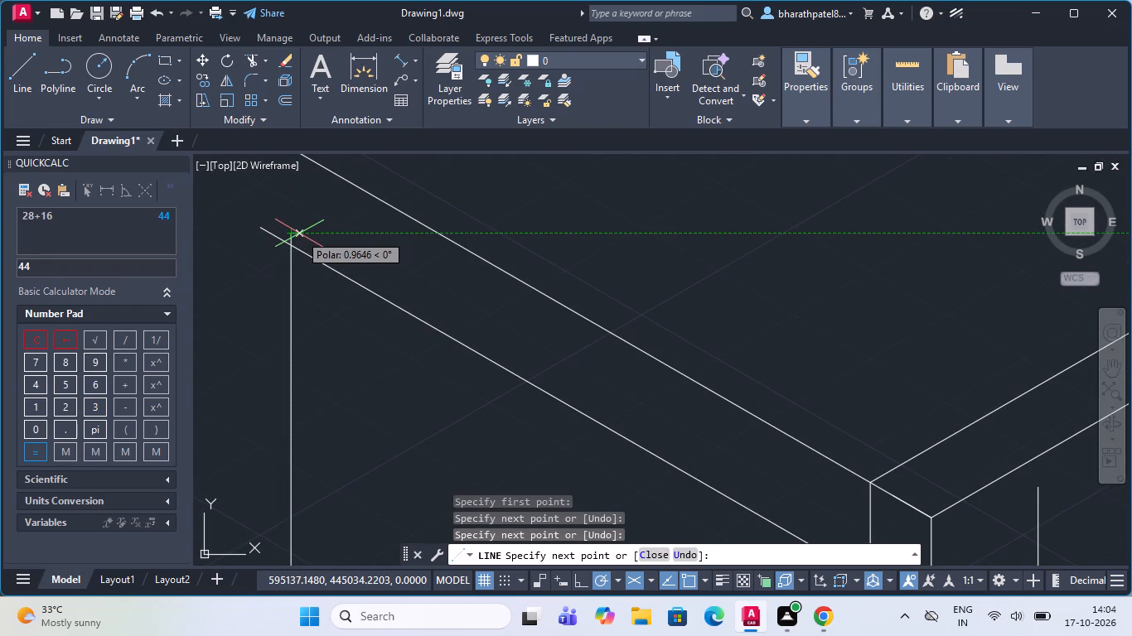
key("Escape")
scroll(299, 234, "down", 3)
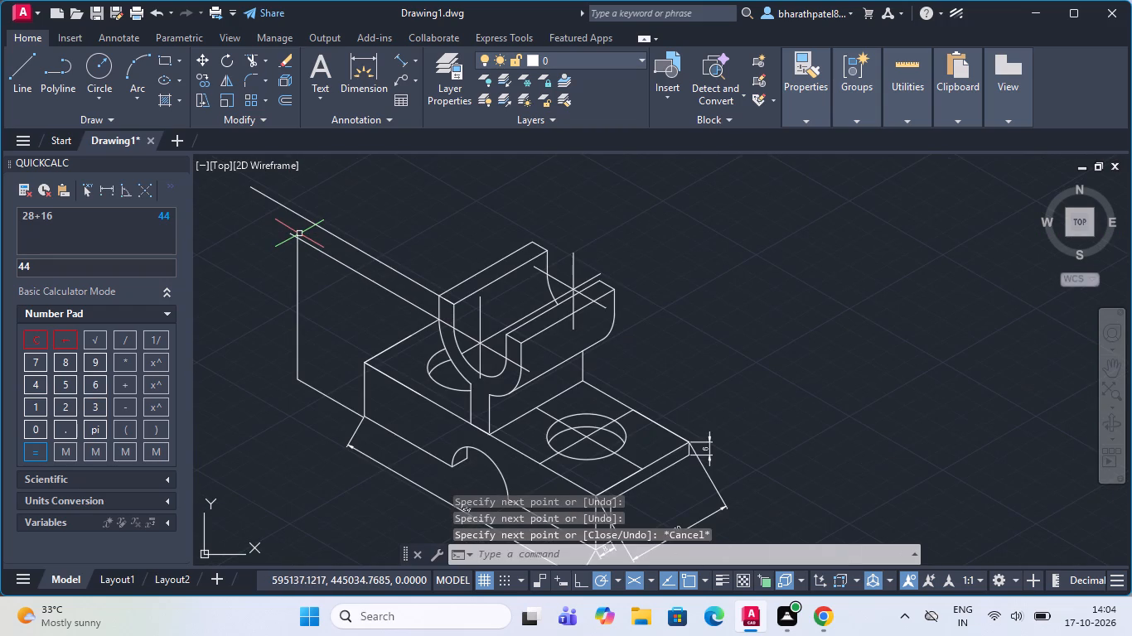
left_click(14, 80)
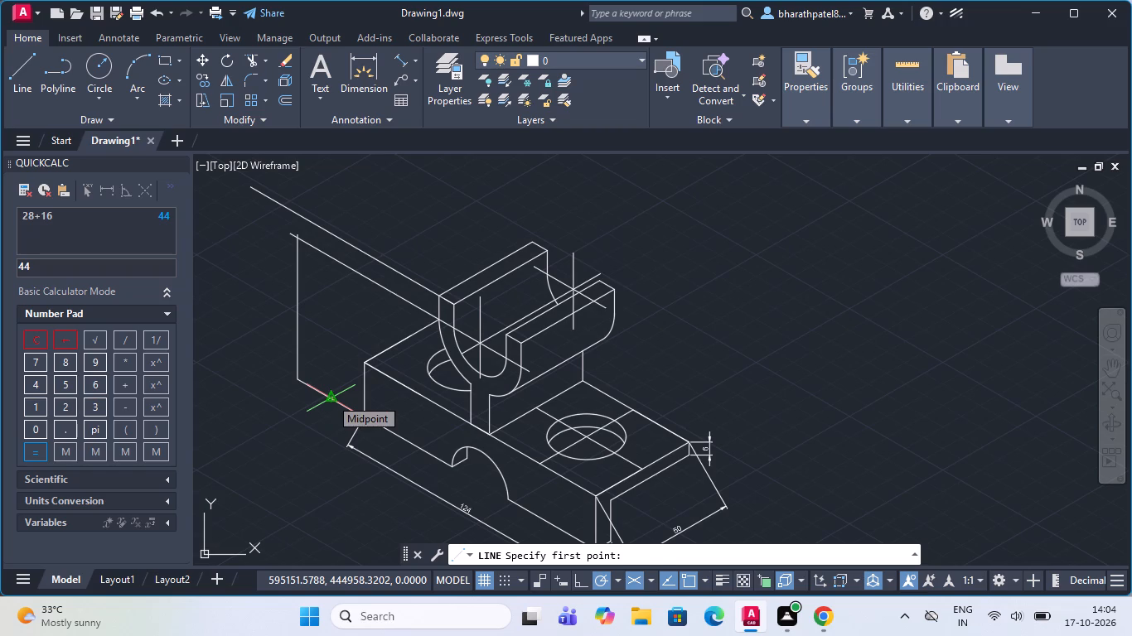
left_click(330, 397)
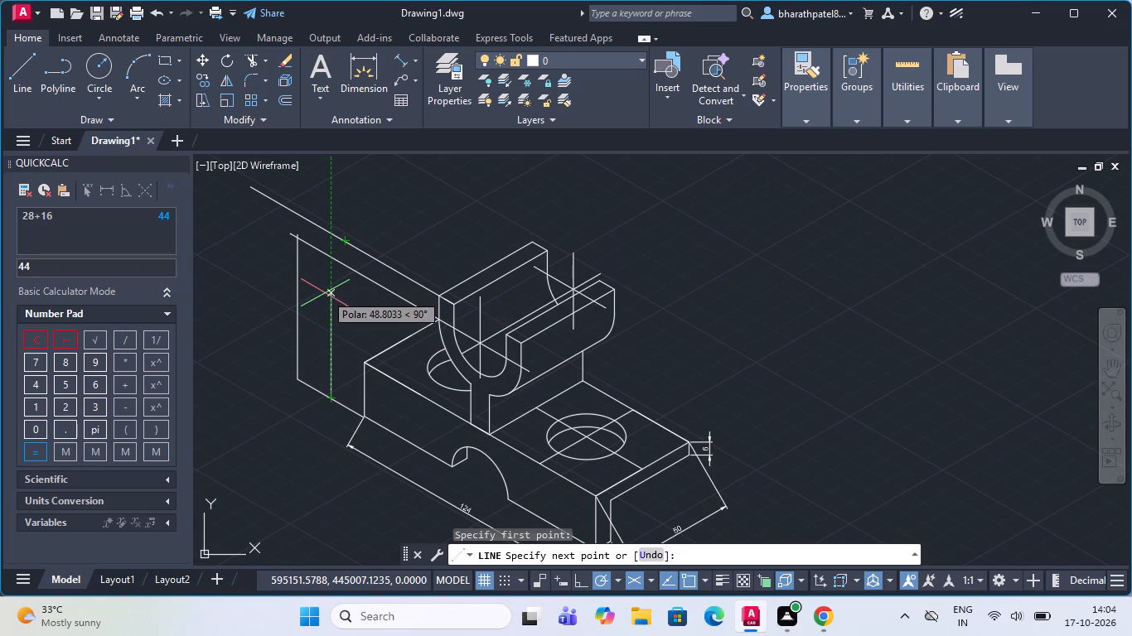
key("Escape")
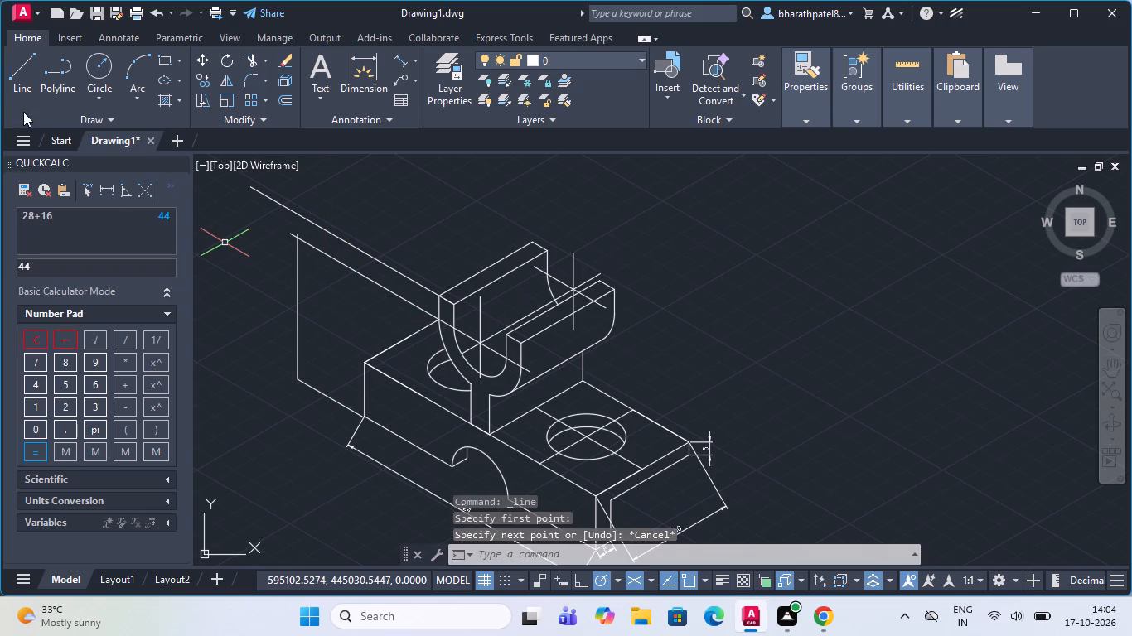
Draw a vertical extension line from the base's lower left corner up past both slanted extension lines.
left_click(13, 63)
left_click(360, 417)
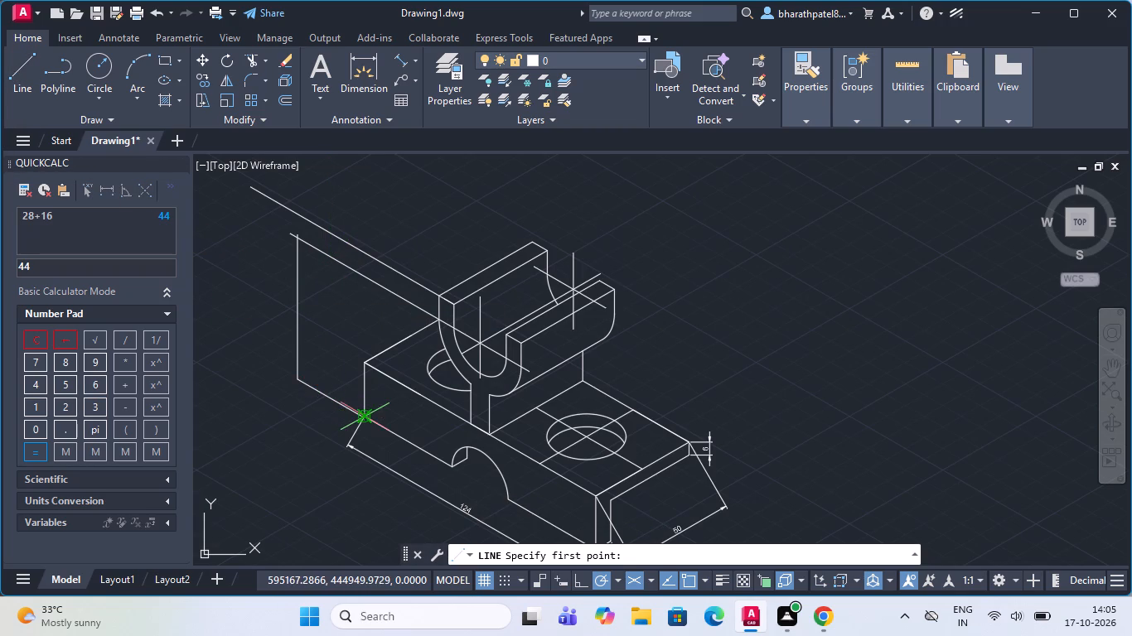
left_click(370, 226)
key("Escape")
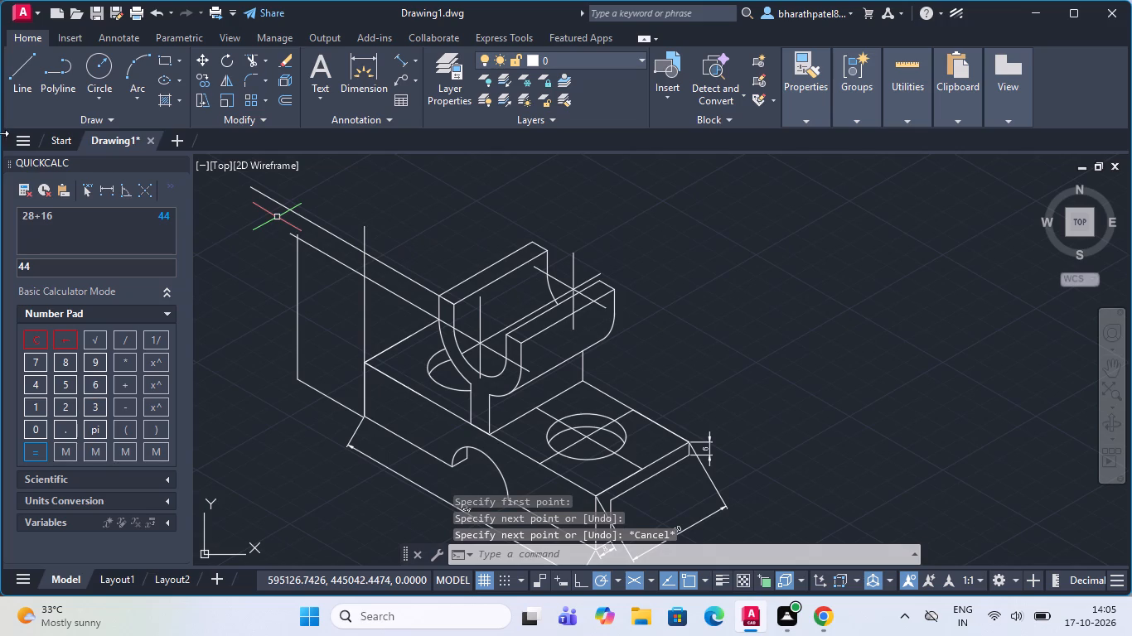
Extend the outer vertical line upward past the upper slanted extension line with a 90° line about 13.5 units long.
left_click(25, 75)
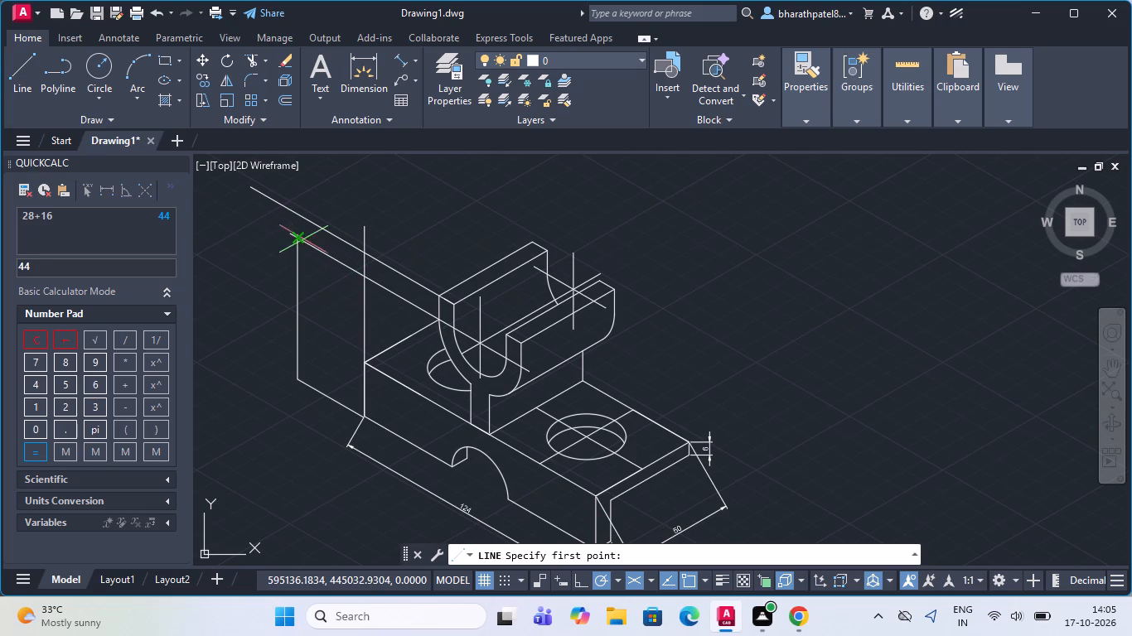
scroll(300, 237, "up", 3)
scroll(300, 237, "down", 3)
scroll(269, 221, "up", 3)
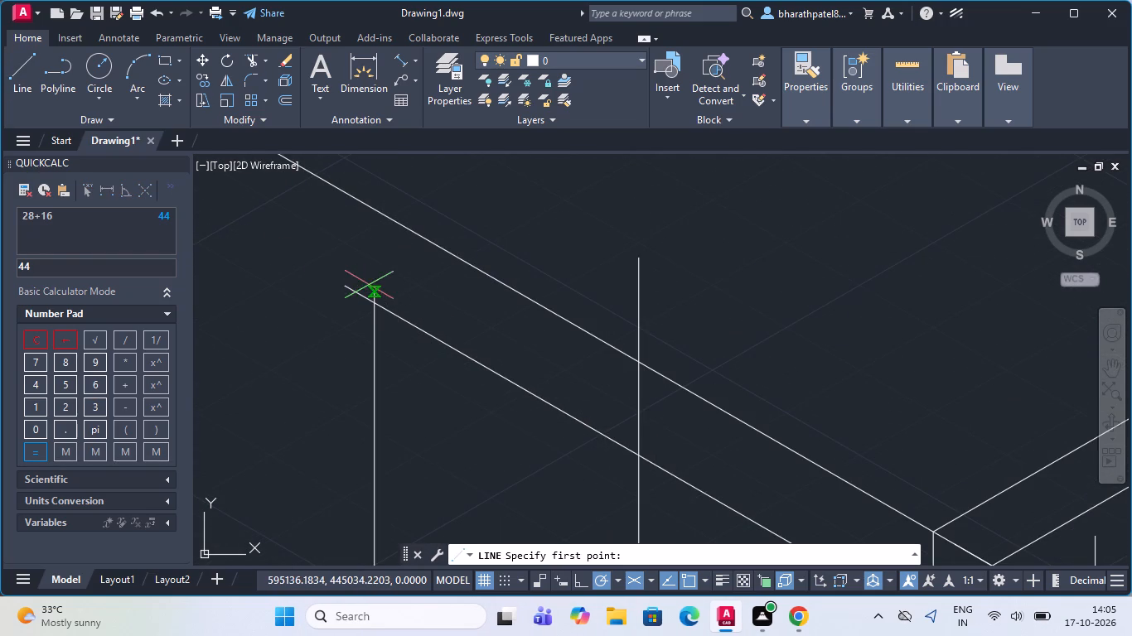
left_click(371, 294)
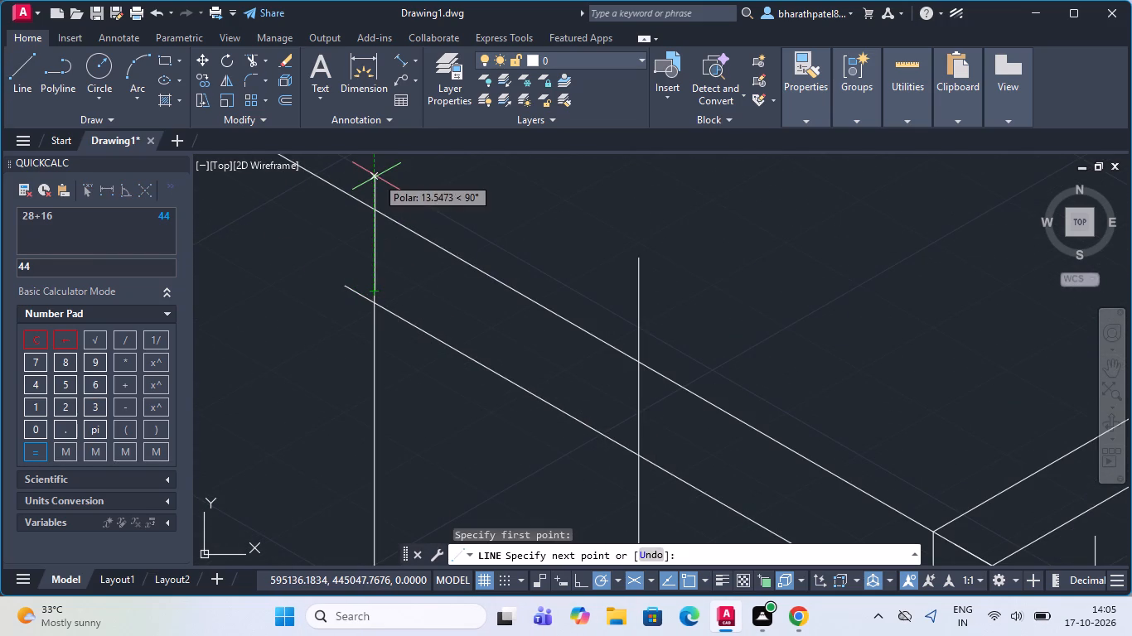
left_click(376, 176)
key("Escape")
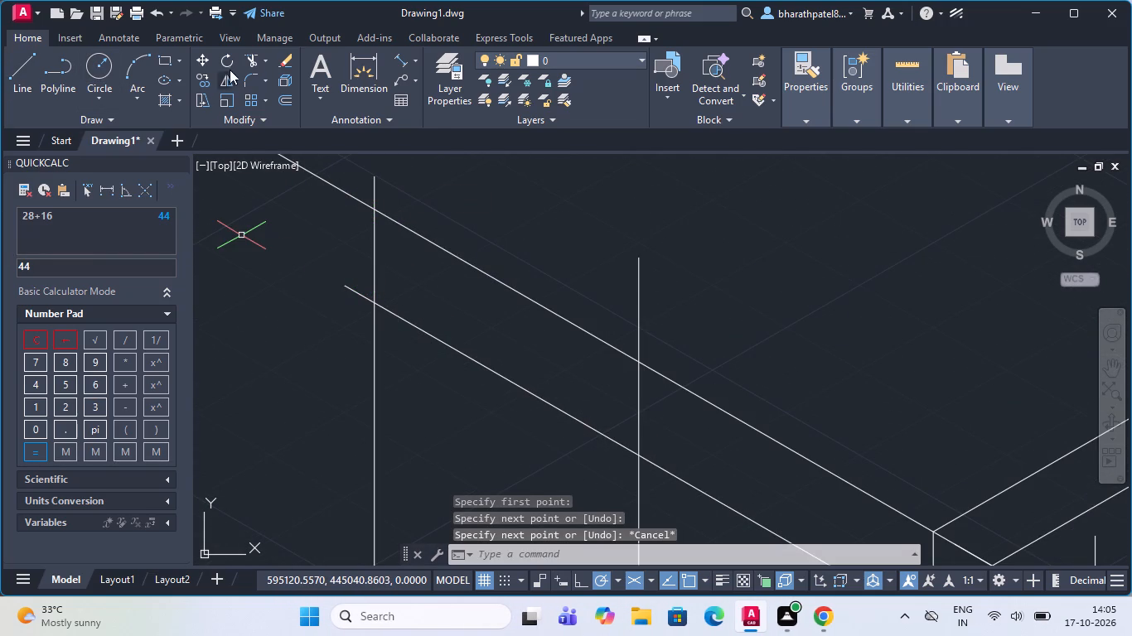
Trim the overshooting outer ends of both slanted extension lines and the tops of both vertical lines above the upper slanted line.
left_click(248, 61)
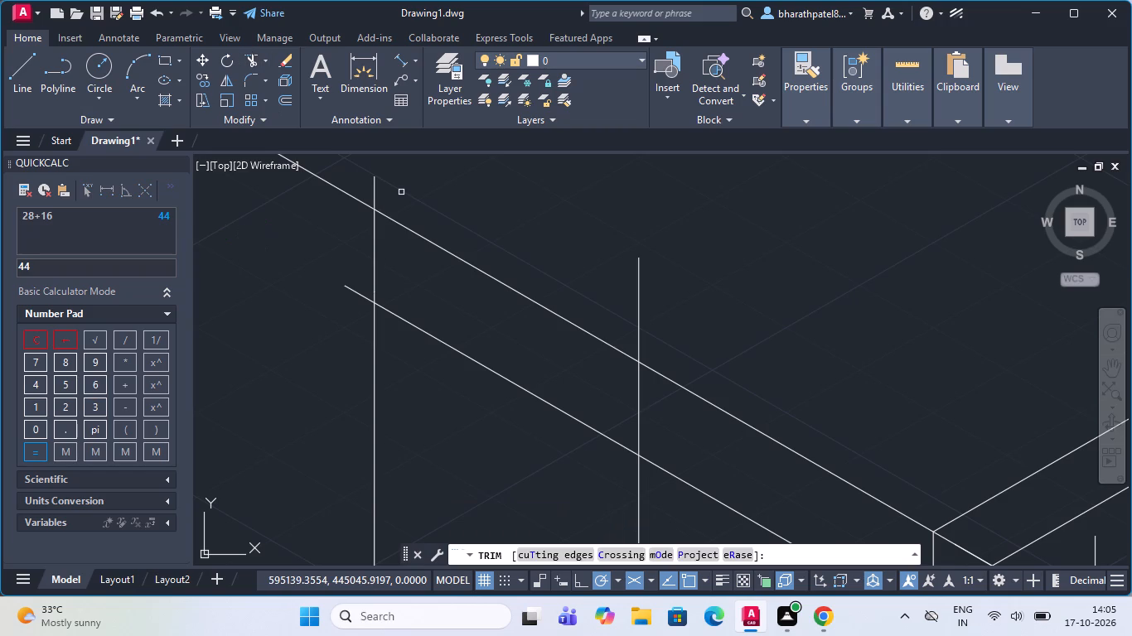
left_click_drag(401, 190, 336, 258)
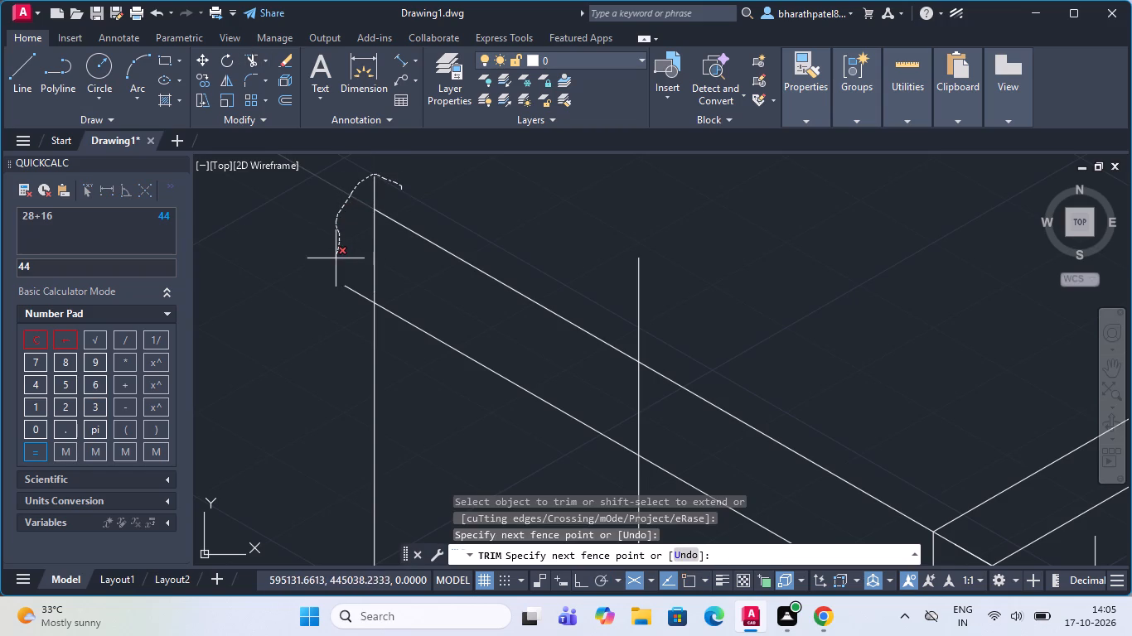
left_click_drag(336, 258, 351, 302)
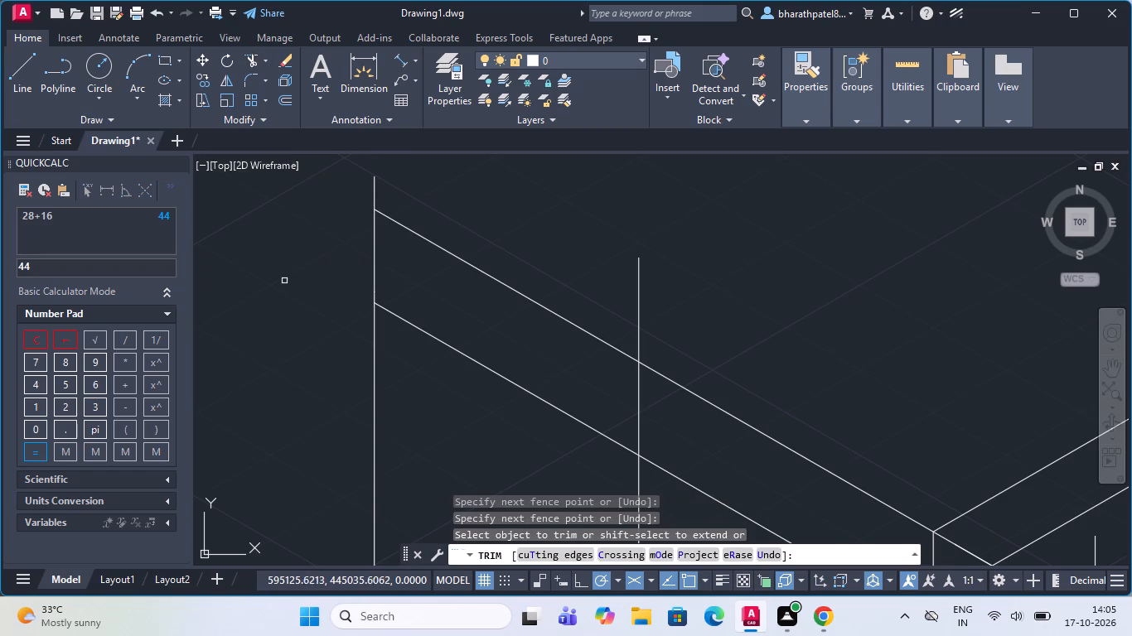
scroll(331, 348, "down", 1)
scroll(332, 263, "up", 3)
left_click_drag(515, 232, 384, 225)
scroll(384, 225, "down", 5)
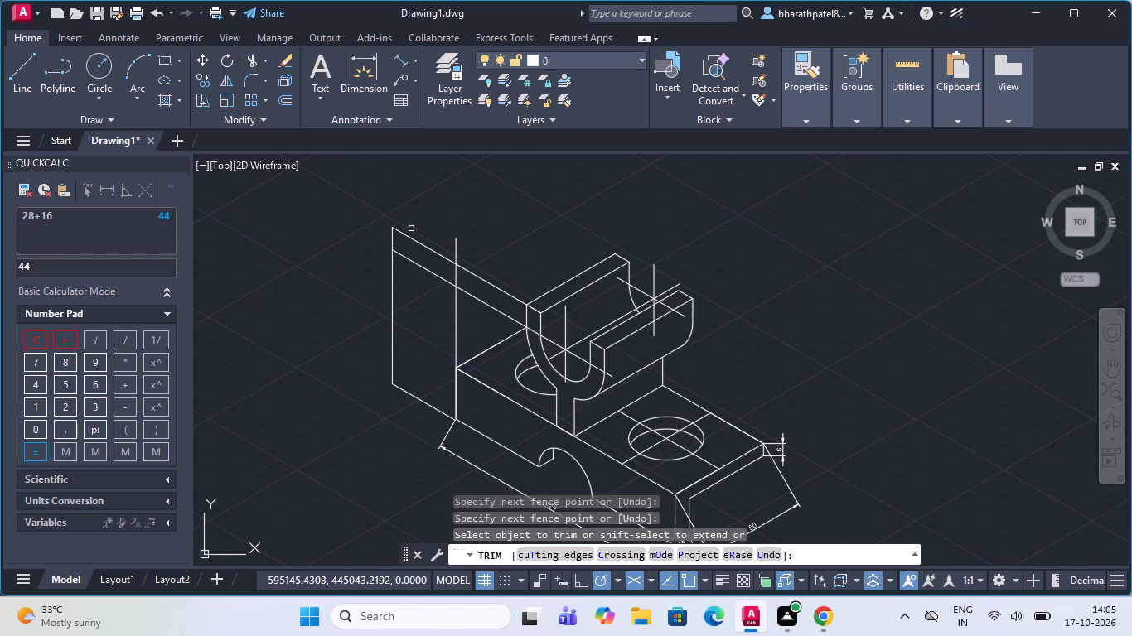
left_click(457, 248)
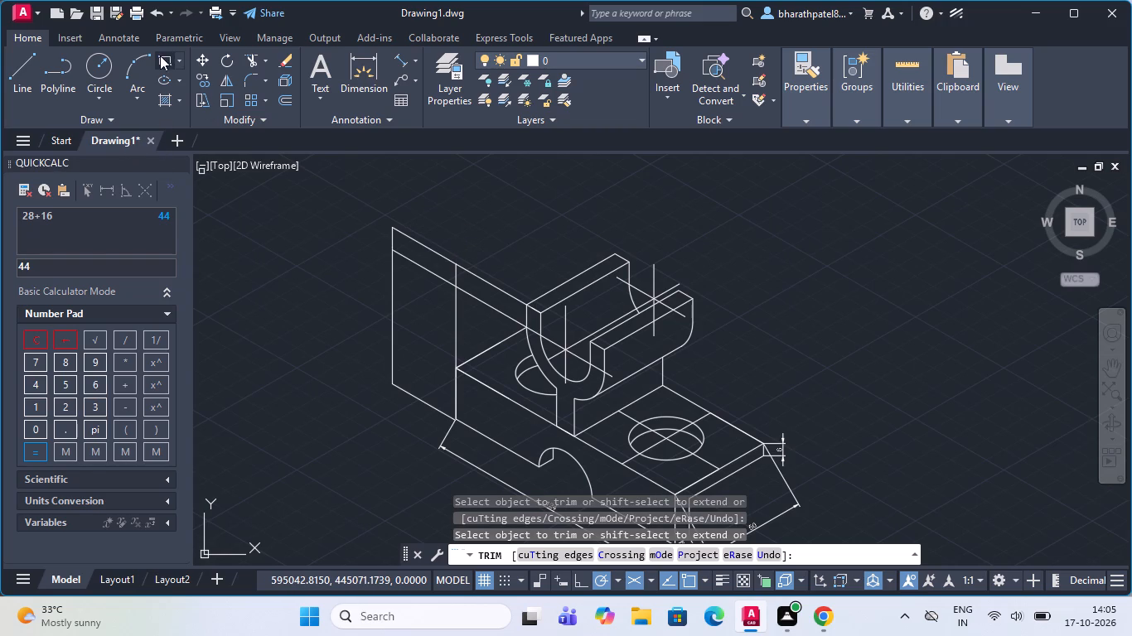
Add an aligned dimension for the base's height along its left corner edge, placed outside the body.
left_click(401, 62)
scroll(449, 412, "up", 3)
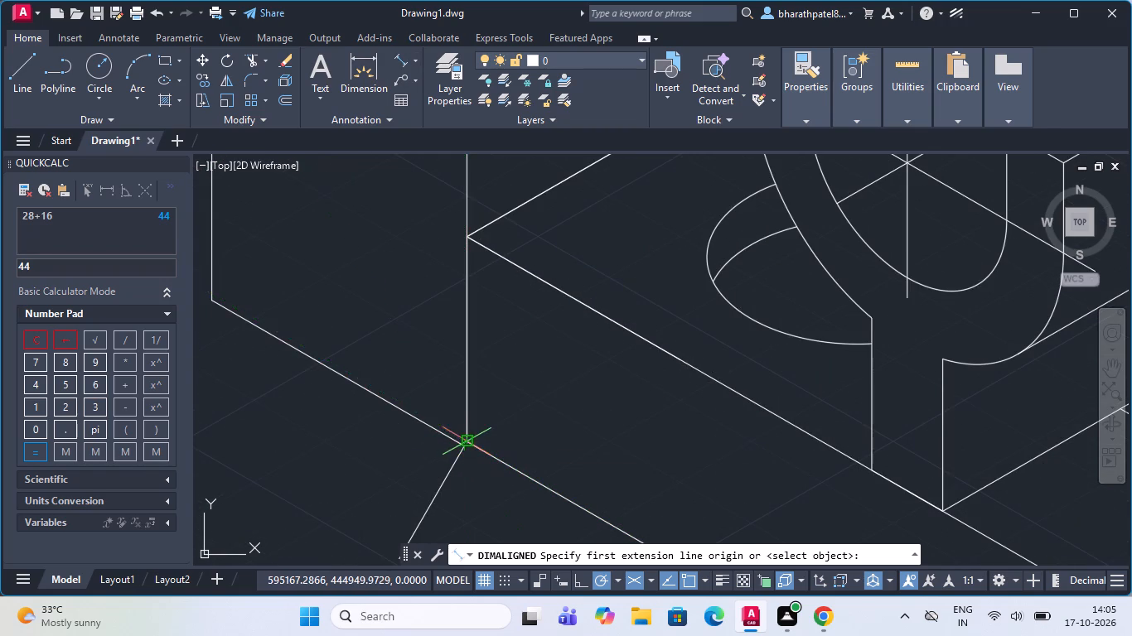
scroll(462, 441, "up", 3)
left_click(470, 447)
scroll(470, 447, "down", 5)
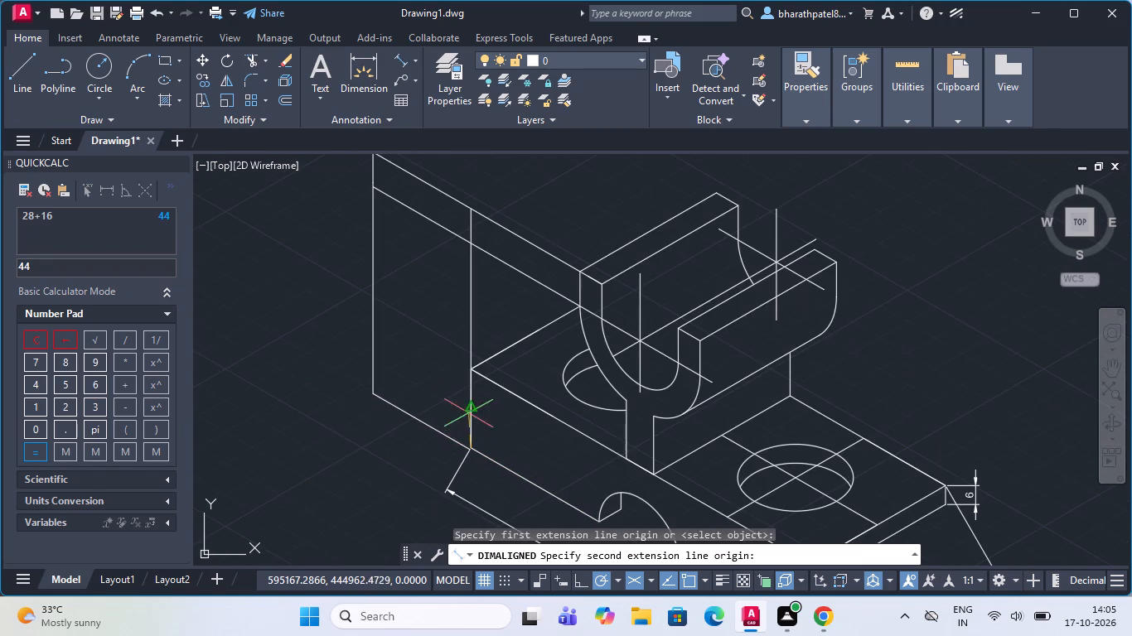
scroll(469, 386, "up", 3)
left_click(472, 319)
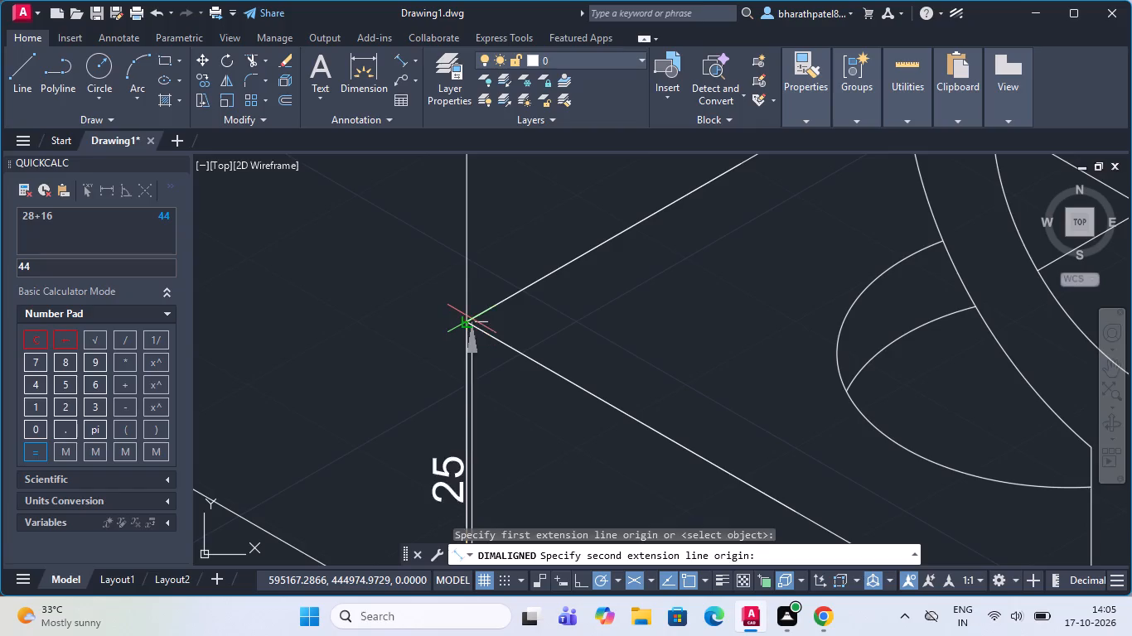
scroll(472, 318, "down", 3)
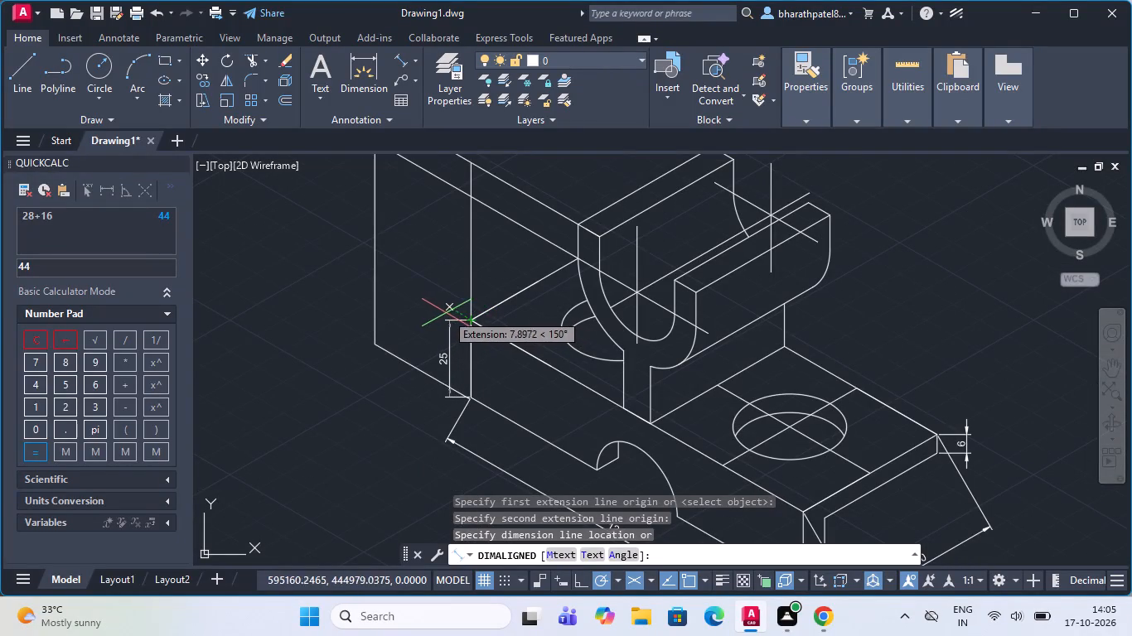
left_click(433, 311)
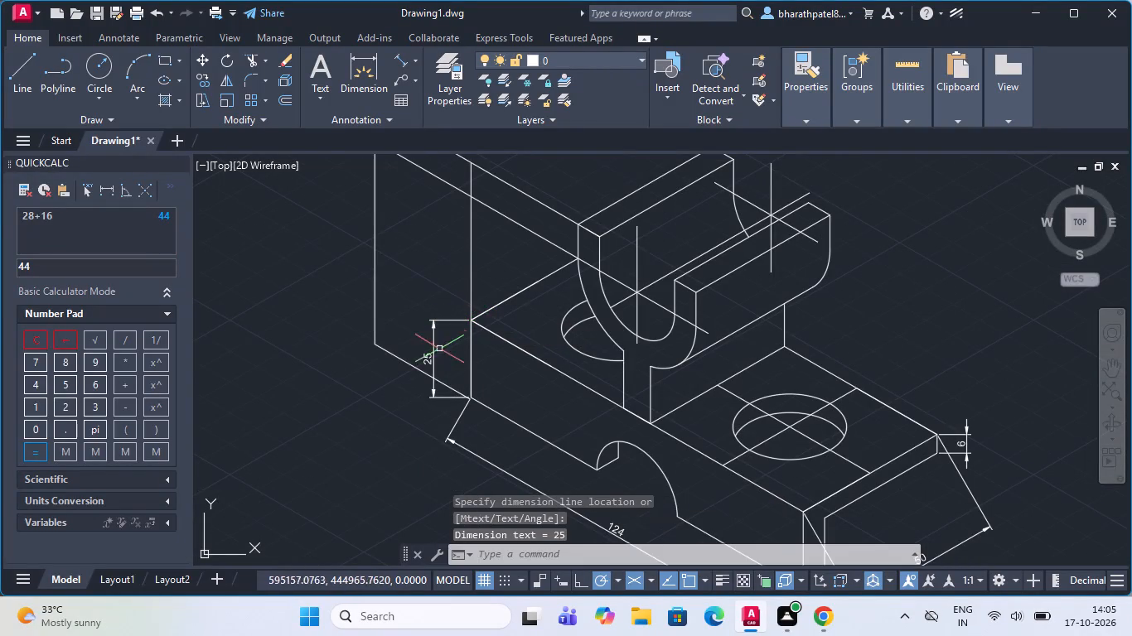
Add an aligned dimension from the base's upper left corner to the lower slanted extension line, in line with the base height dimension.
scroll(435, 367, "down", 1)
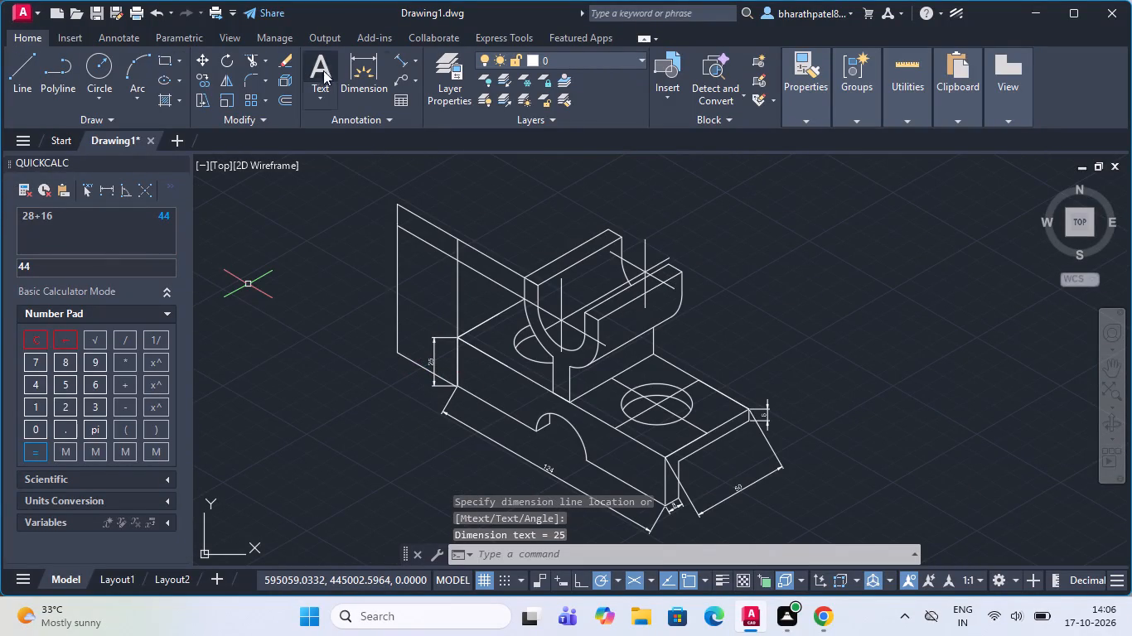
left_click(403, 65)
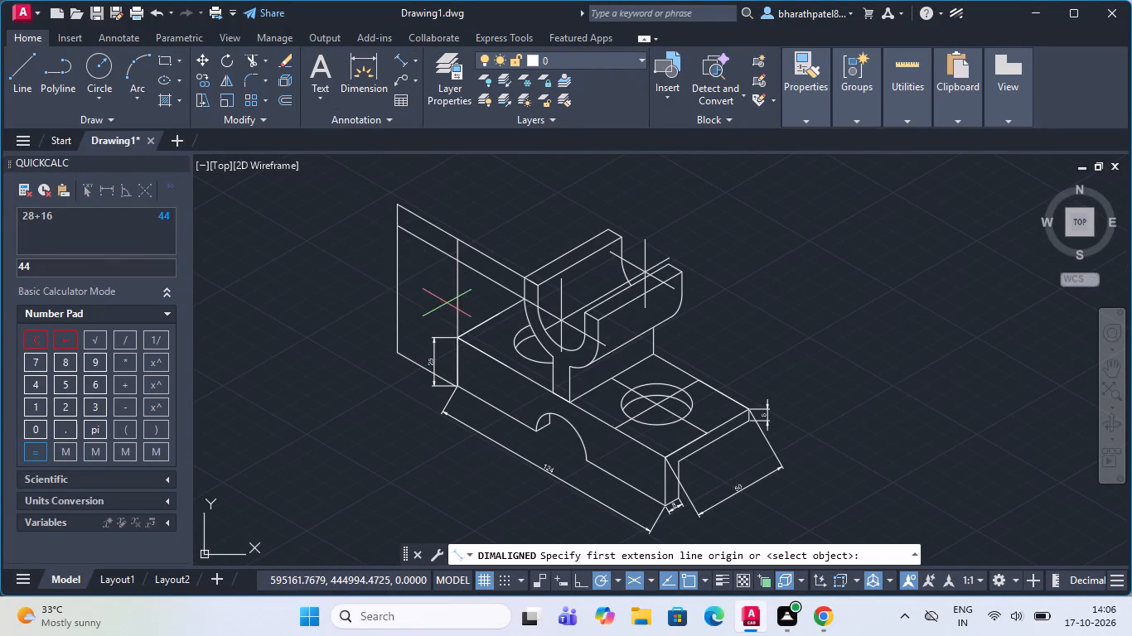
scroll(457, 337, "up", 3)
left_click(455, 334)
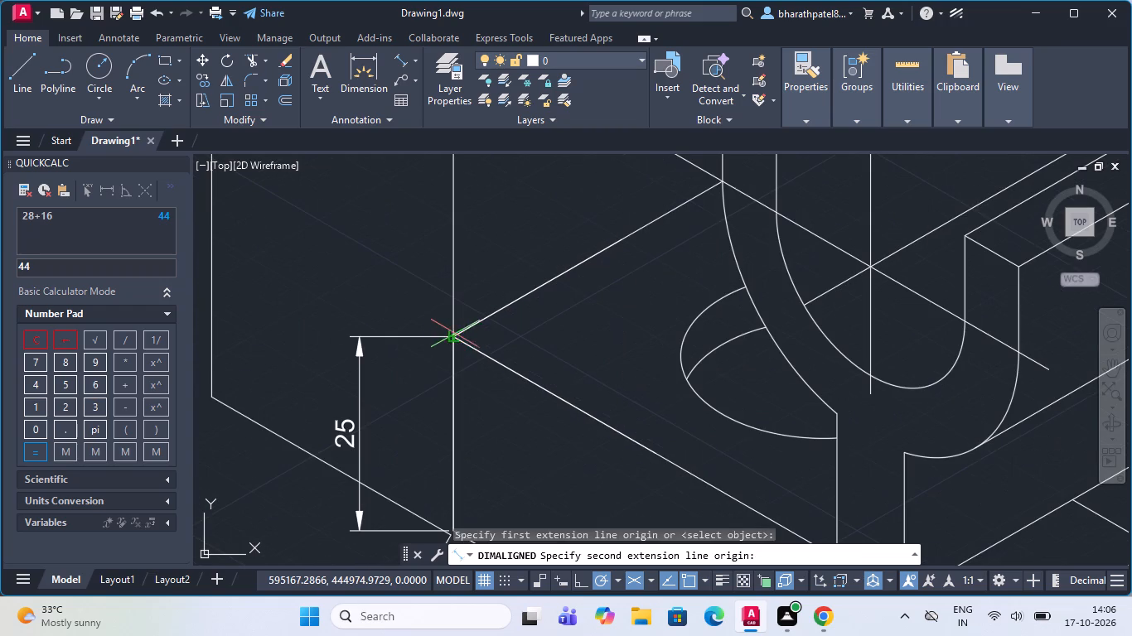
scroll(455, 334, "down", 4)
scroll(452, 231, "up", 2)
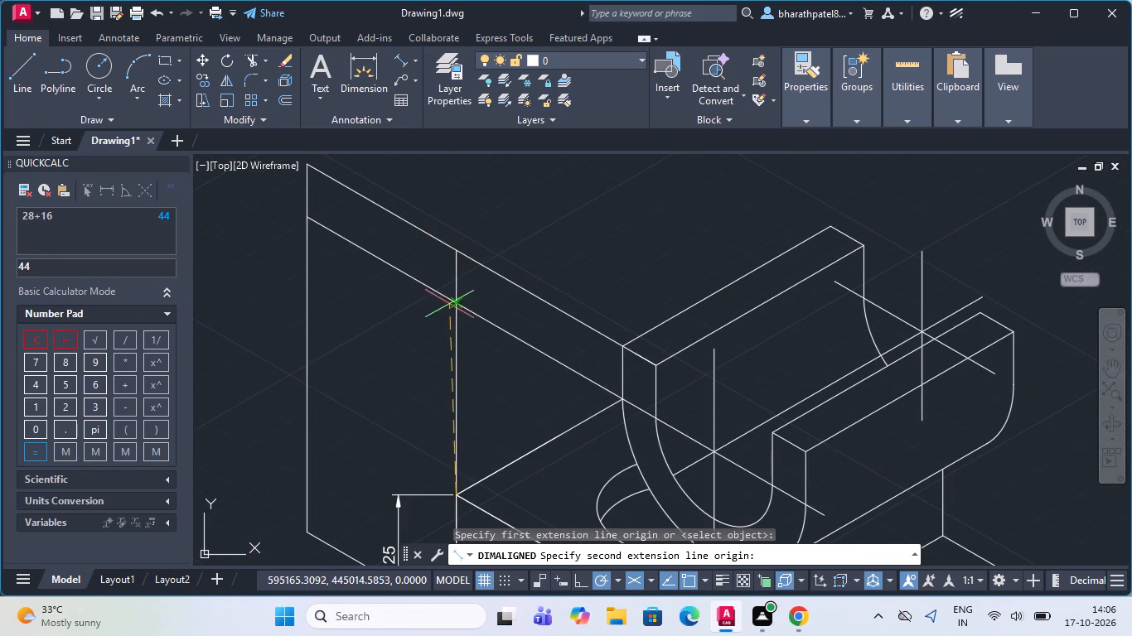
left_click(457, 301)
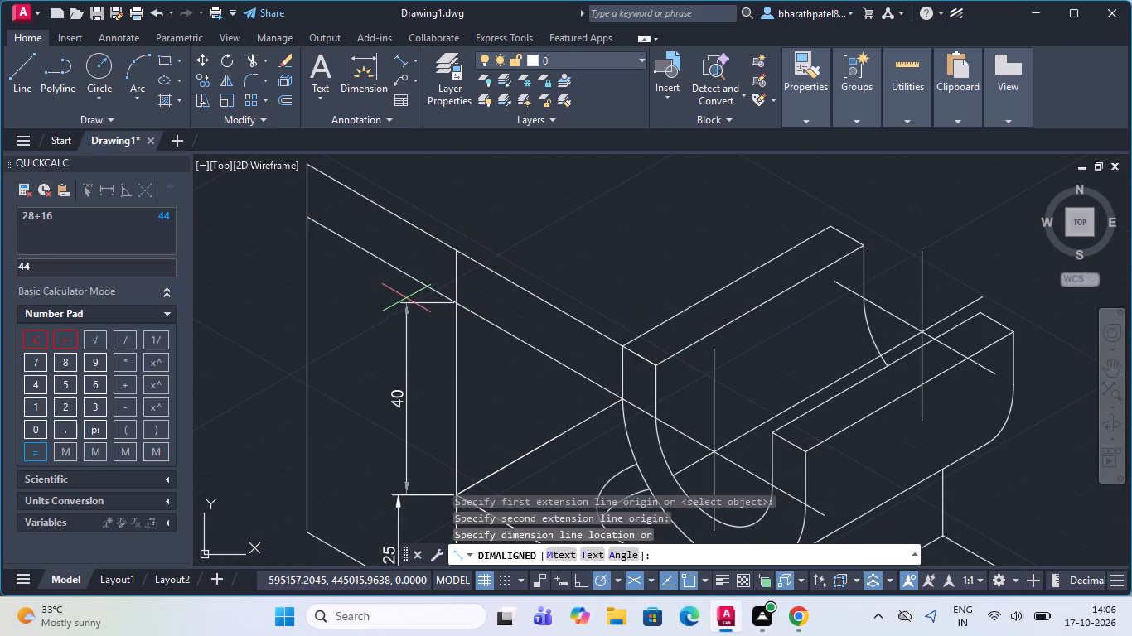
left_click(399, 294)
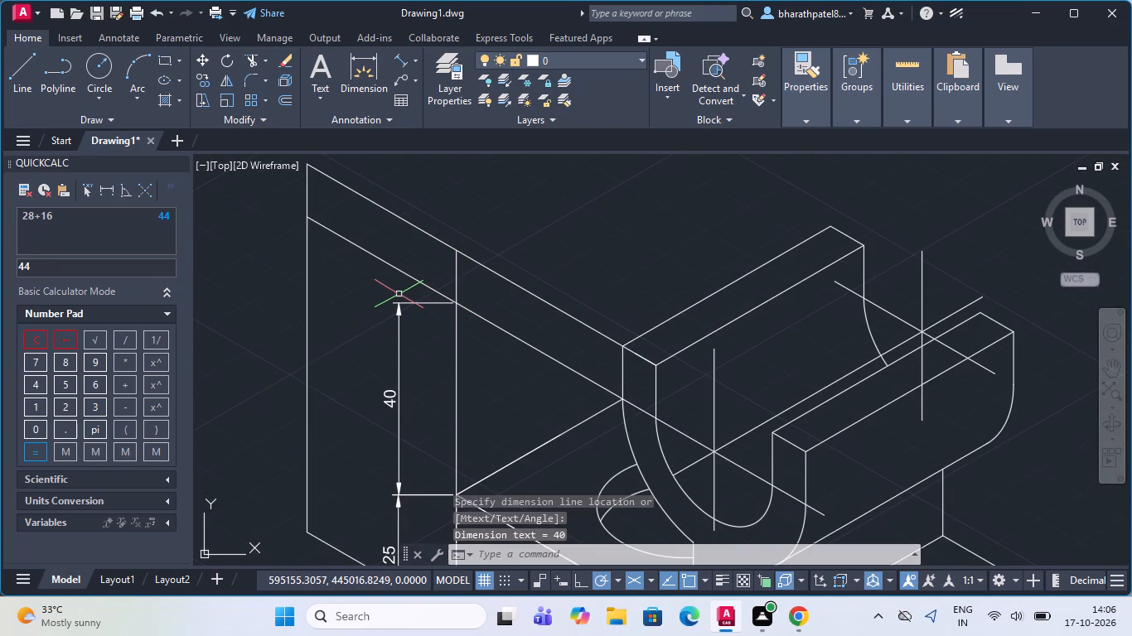
key("Escape")
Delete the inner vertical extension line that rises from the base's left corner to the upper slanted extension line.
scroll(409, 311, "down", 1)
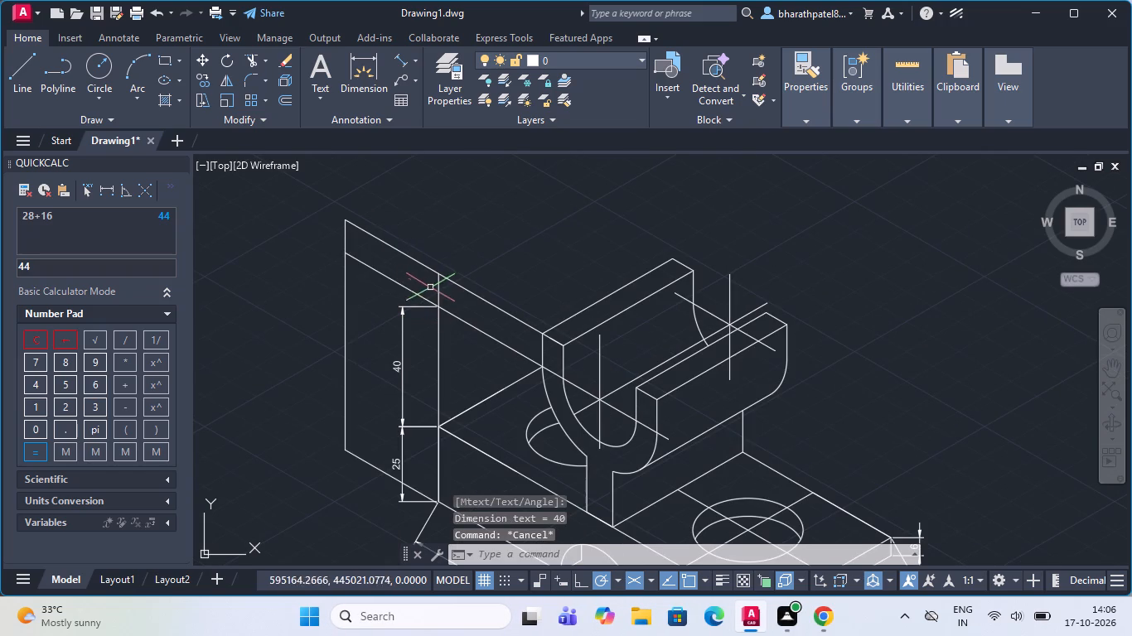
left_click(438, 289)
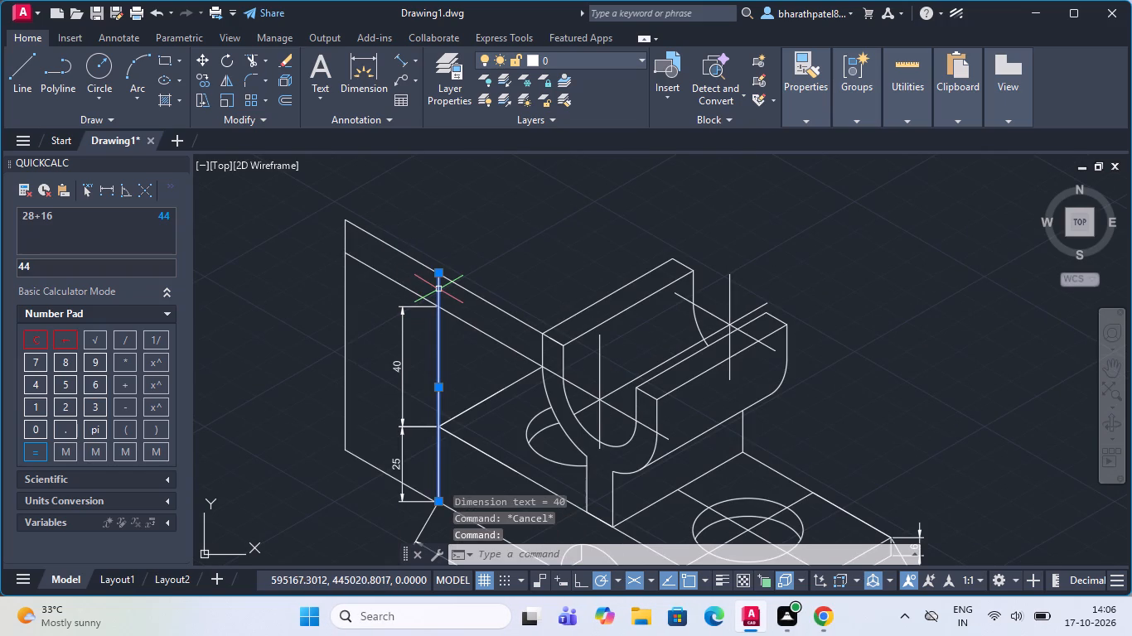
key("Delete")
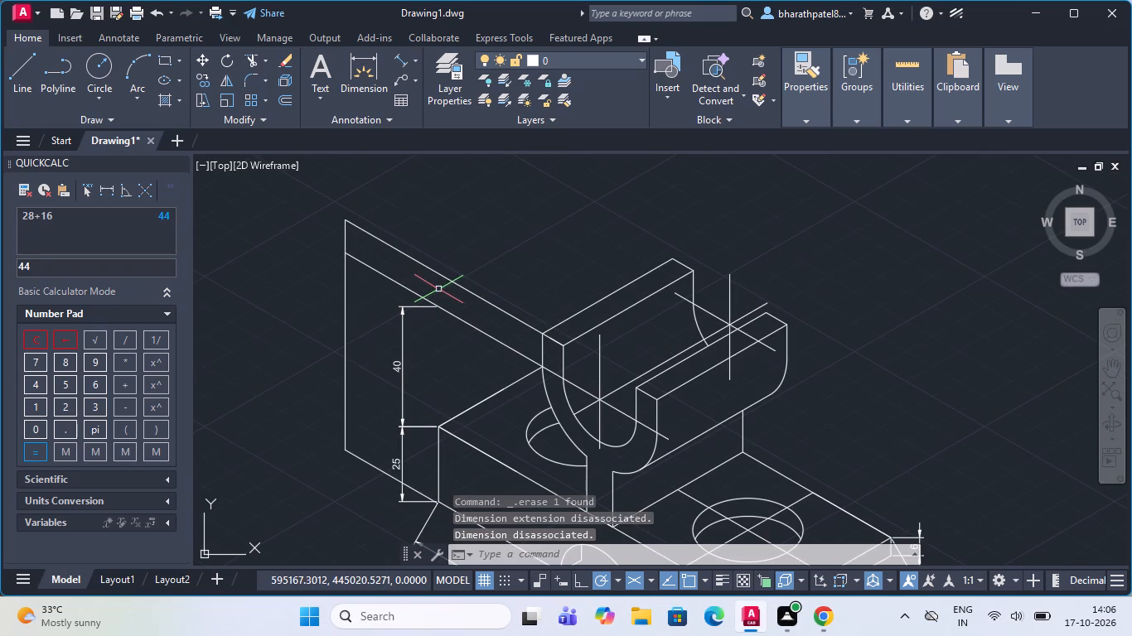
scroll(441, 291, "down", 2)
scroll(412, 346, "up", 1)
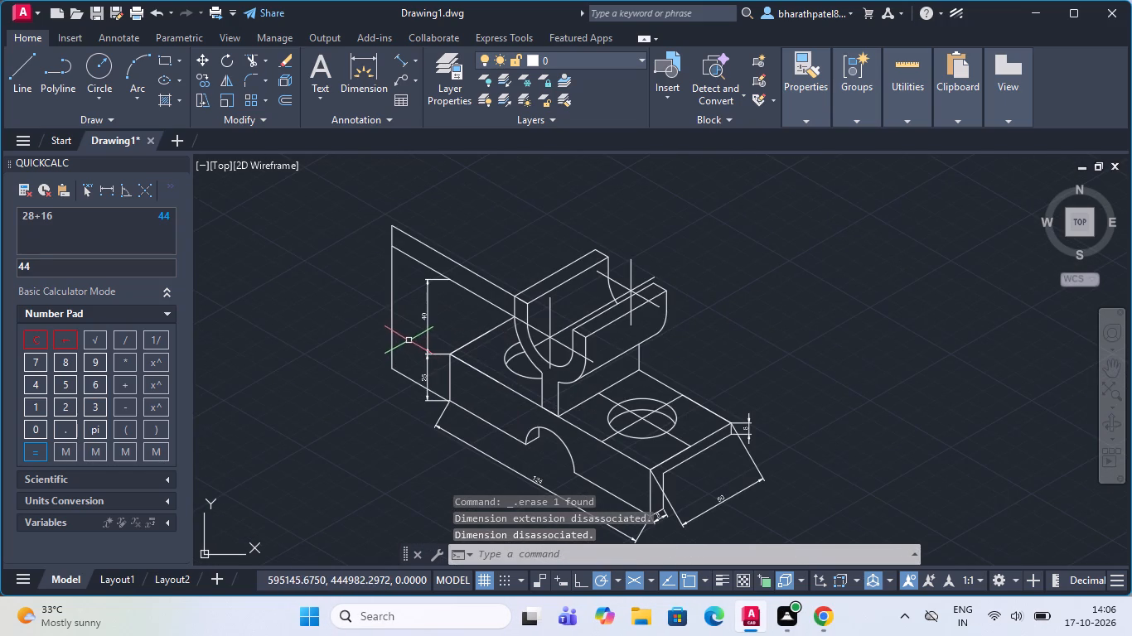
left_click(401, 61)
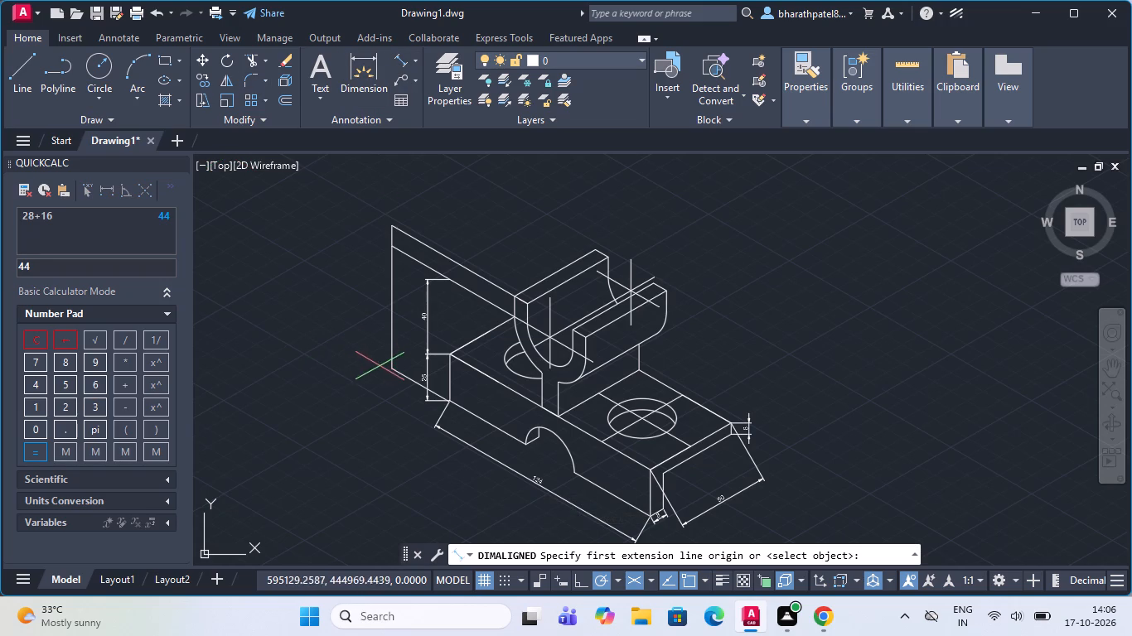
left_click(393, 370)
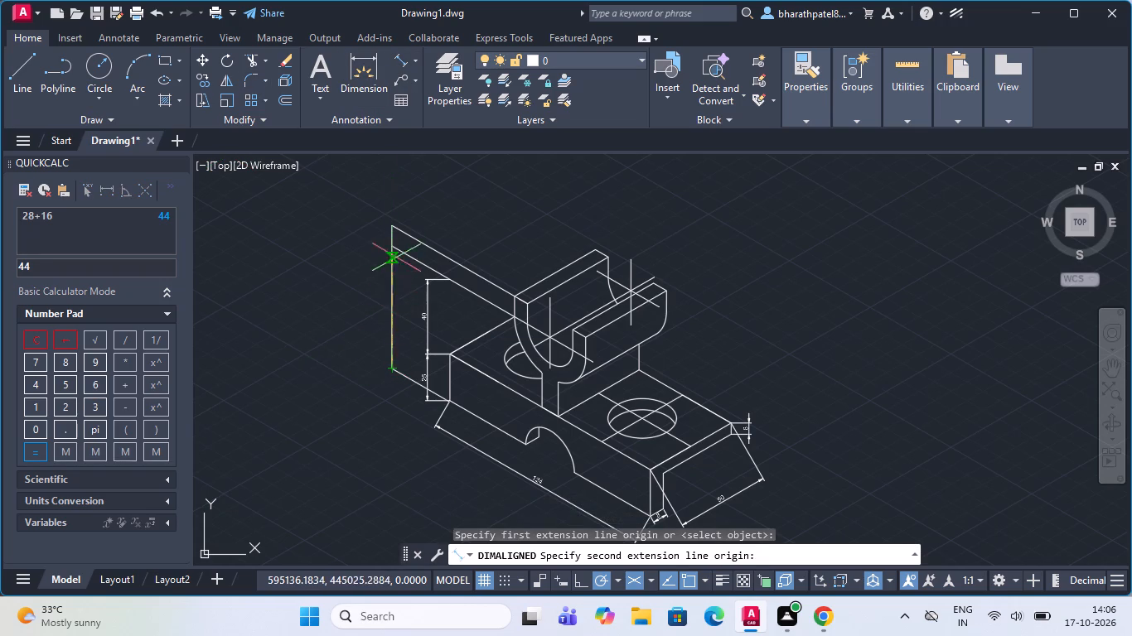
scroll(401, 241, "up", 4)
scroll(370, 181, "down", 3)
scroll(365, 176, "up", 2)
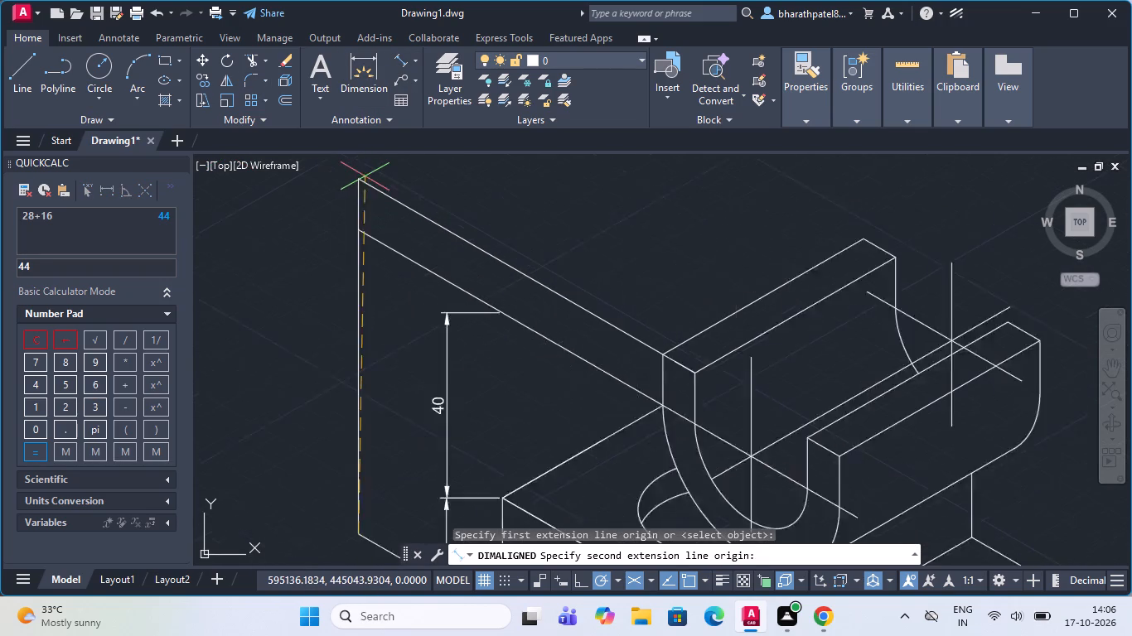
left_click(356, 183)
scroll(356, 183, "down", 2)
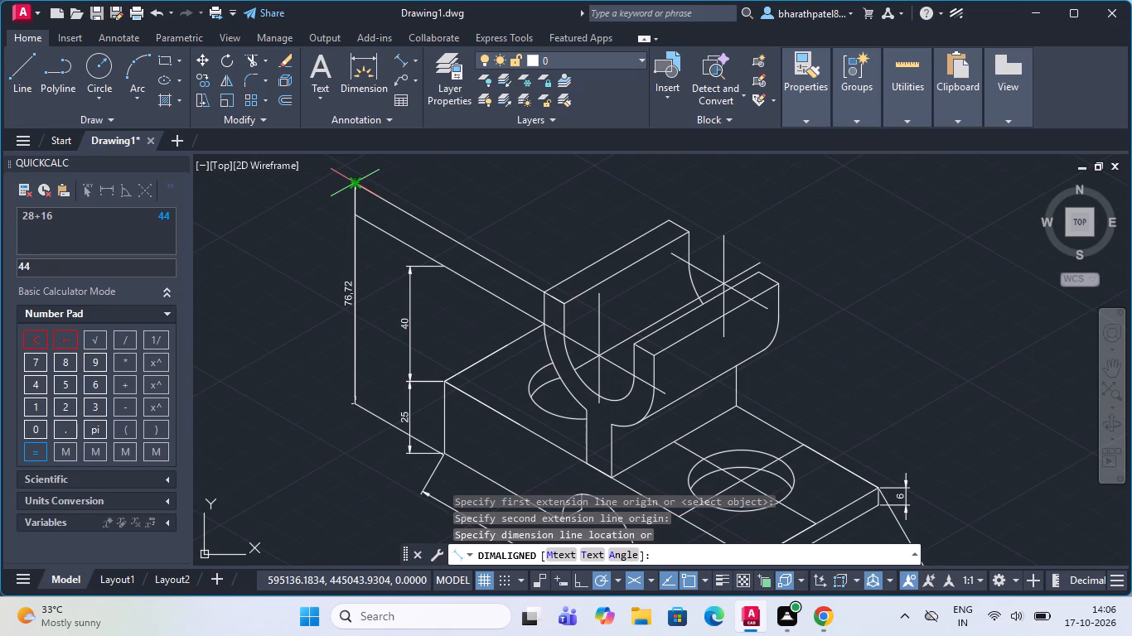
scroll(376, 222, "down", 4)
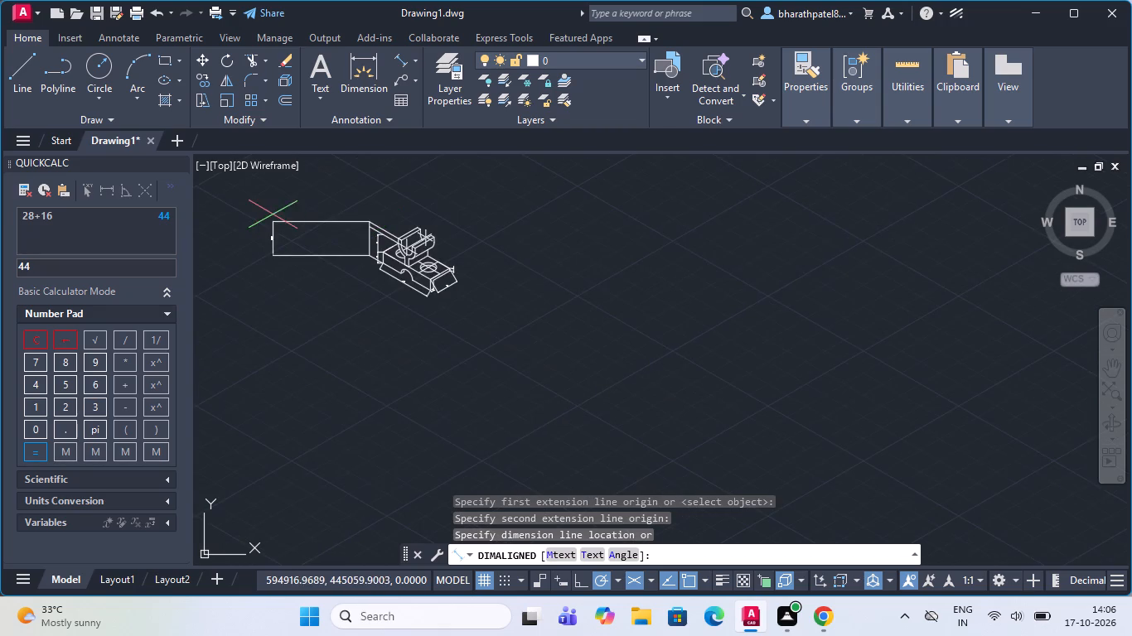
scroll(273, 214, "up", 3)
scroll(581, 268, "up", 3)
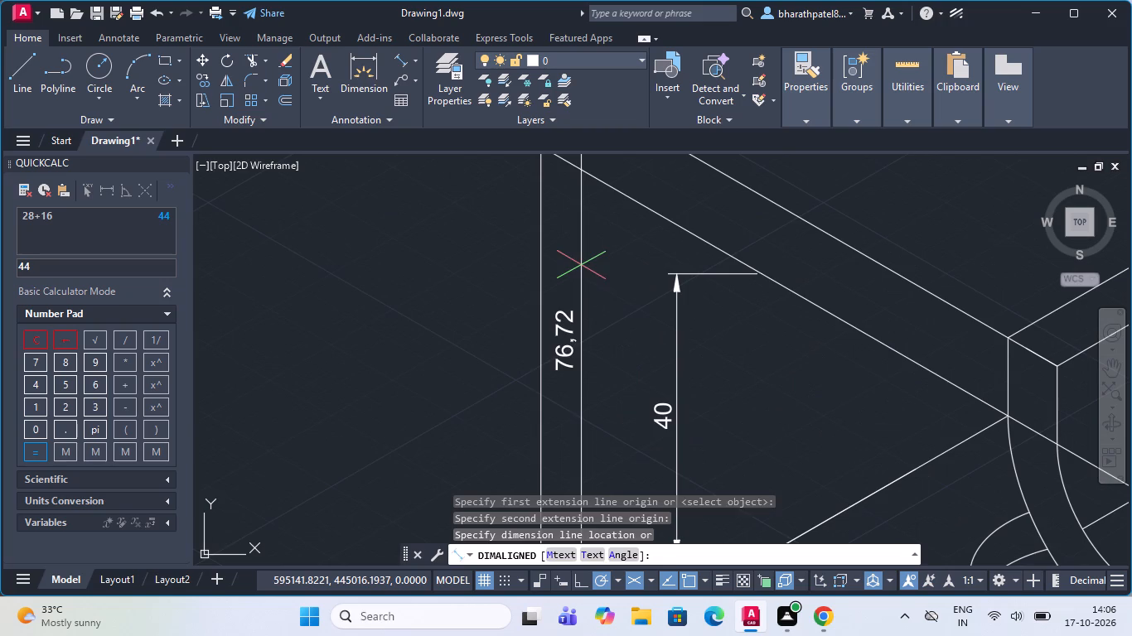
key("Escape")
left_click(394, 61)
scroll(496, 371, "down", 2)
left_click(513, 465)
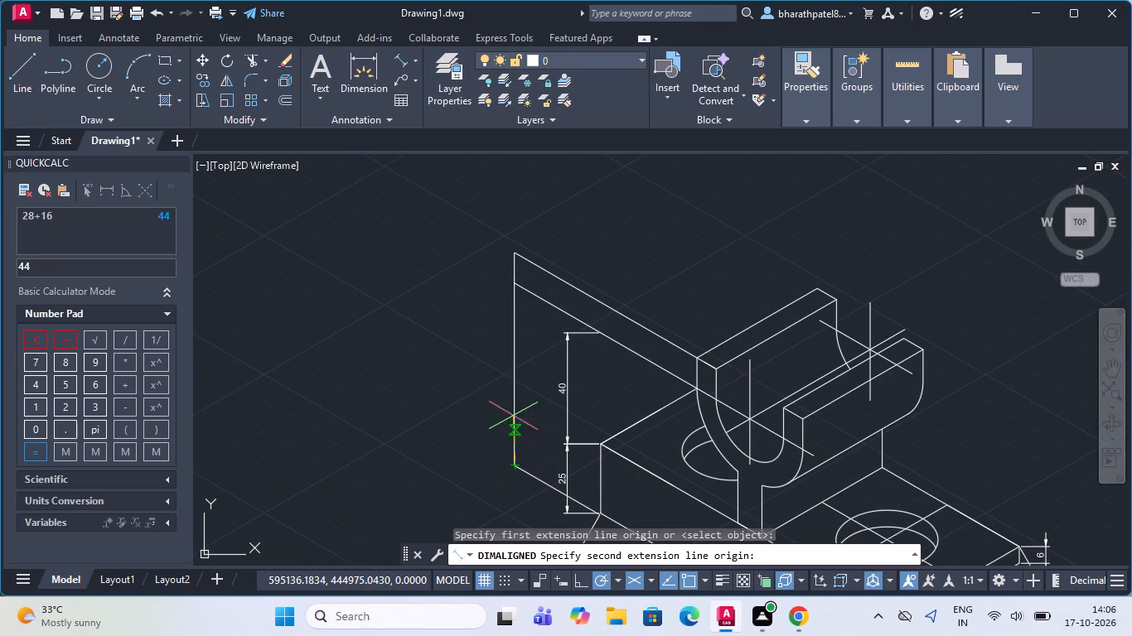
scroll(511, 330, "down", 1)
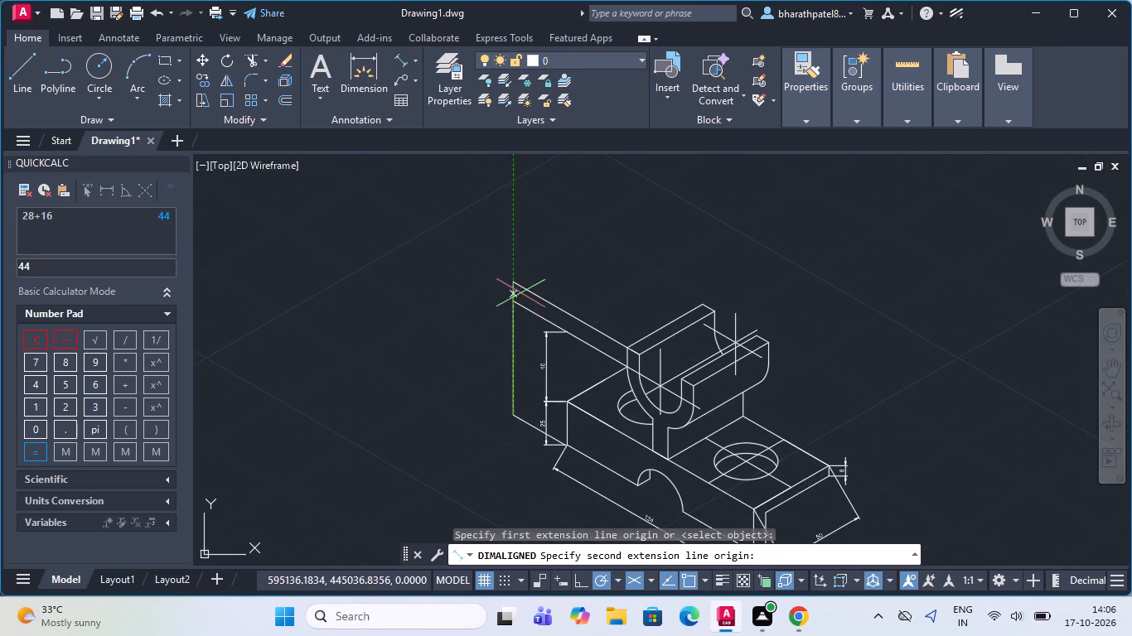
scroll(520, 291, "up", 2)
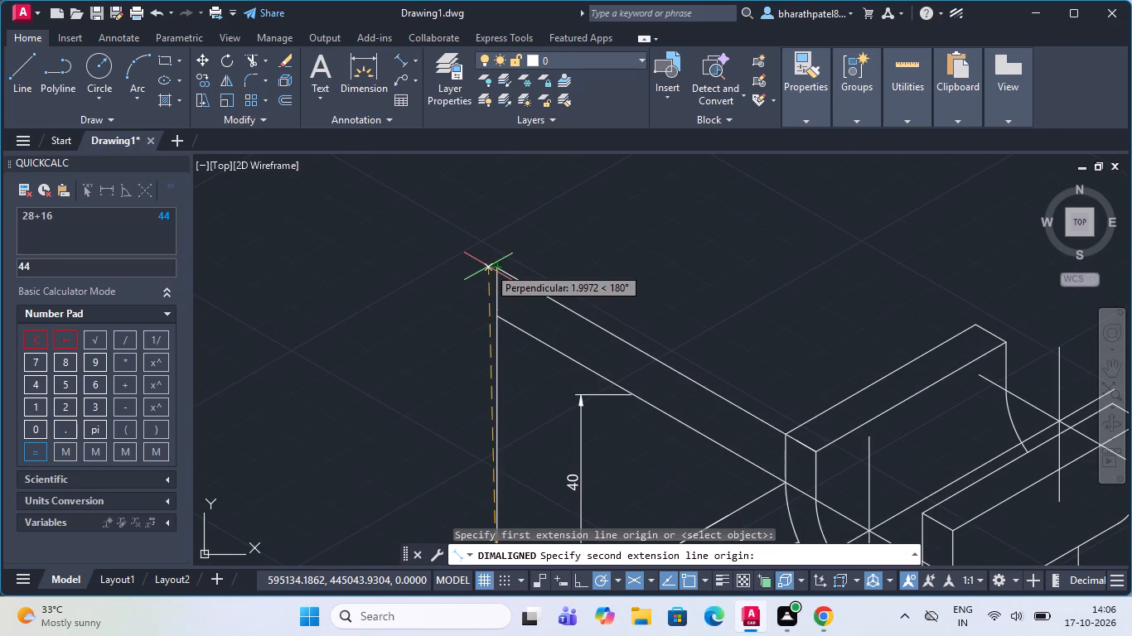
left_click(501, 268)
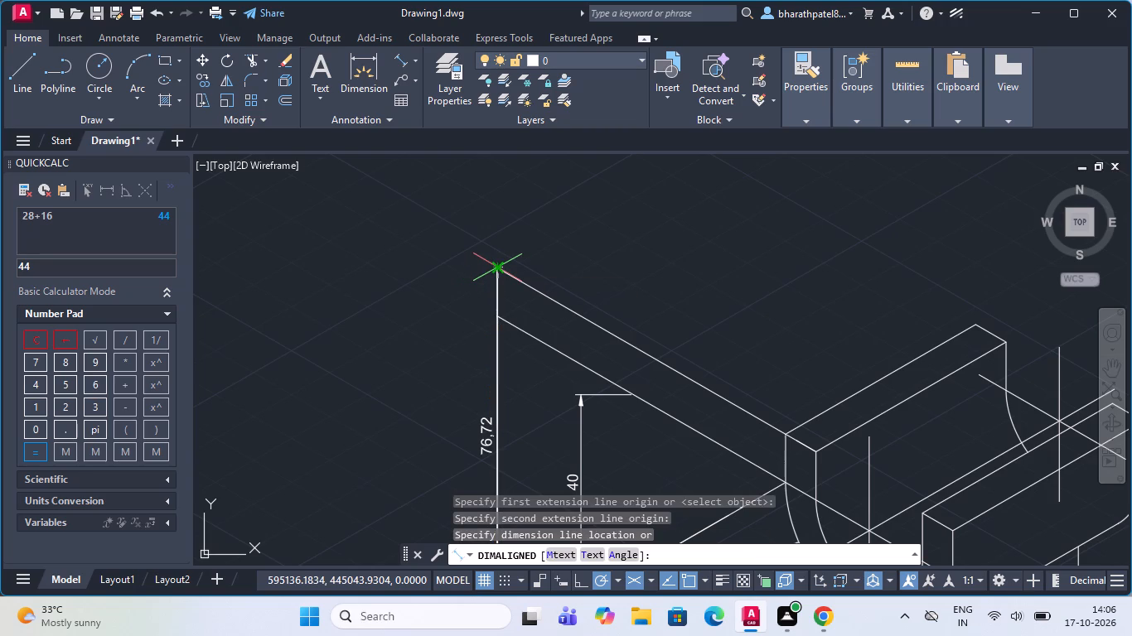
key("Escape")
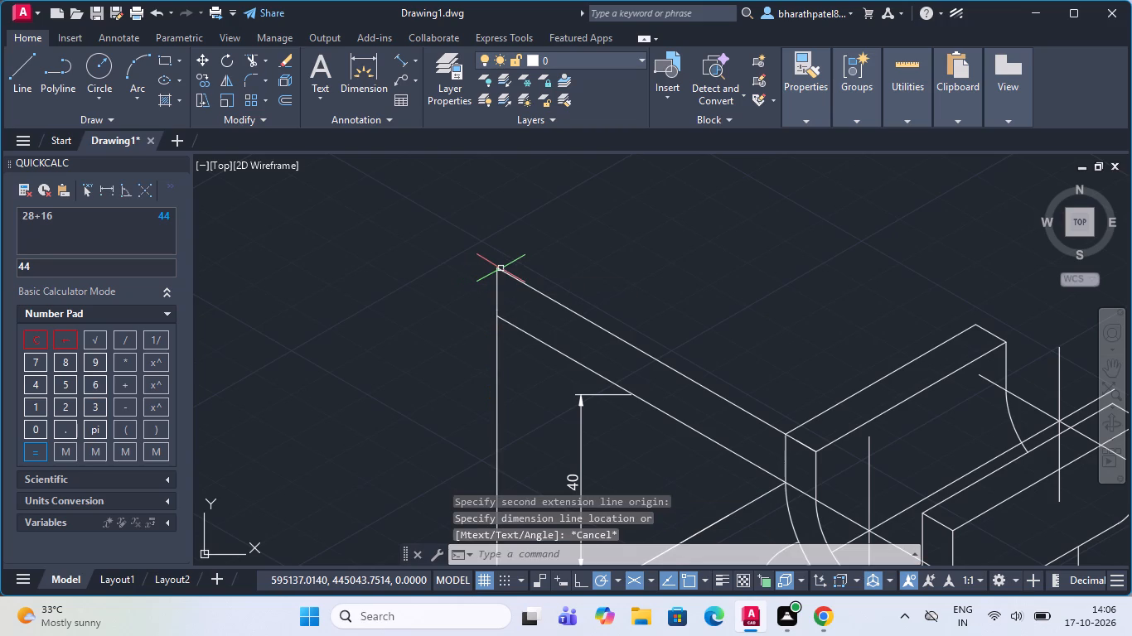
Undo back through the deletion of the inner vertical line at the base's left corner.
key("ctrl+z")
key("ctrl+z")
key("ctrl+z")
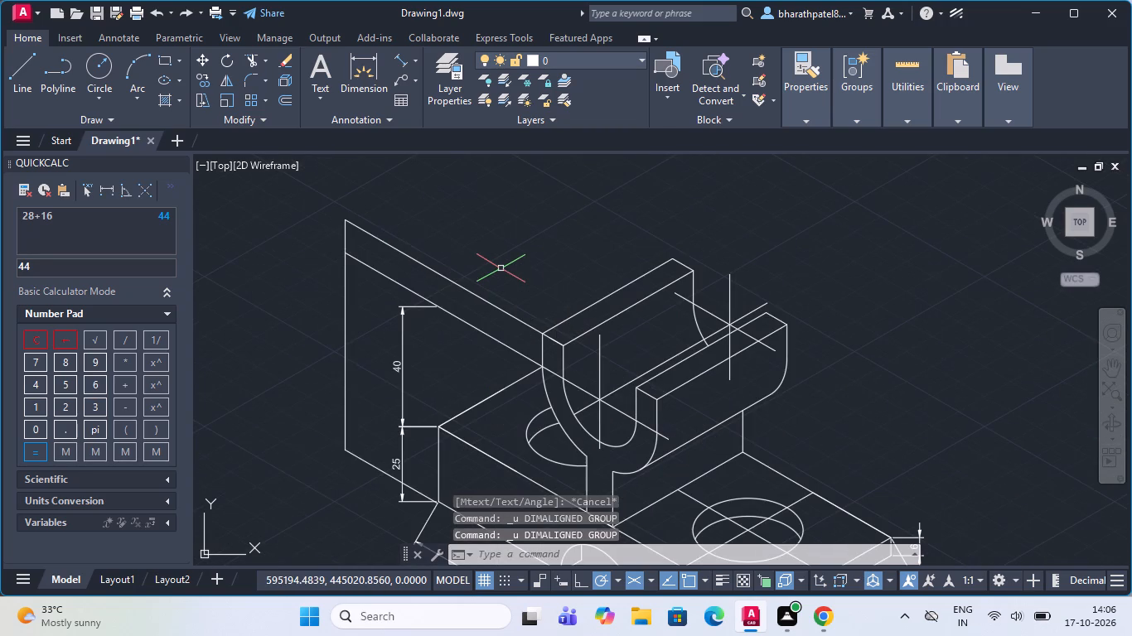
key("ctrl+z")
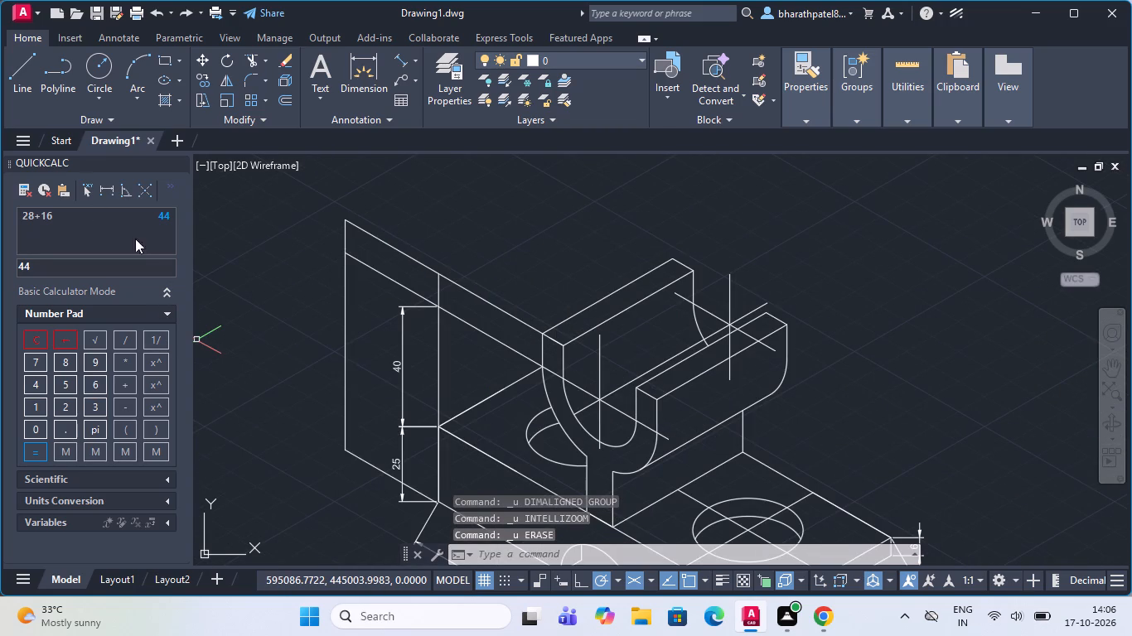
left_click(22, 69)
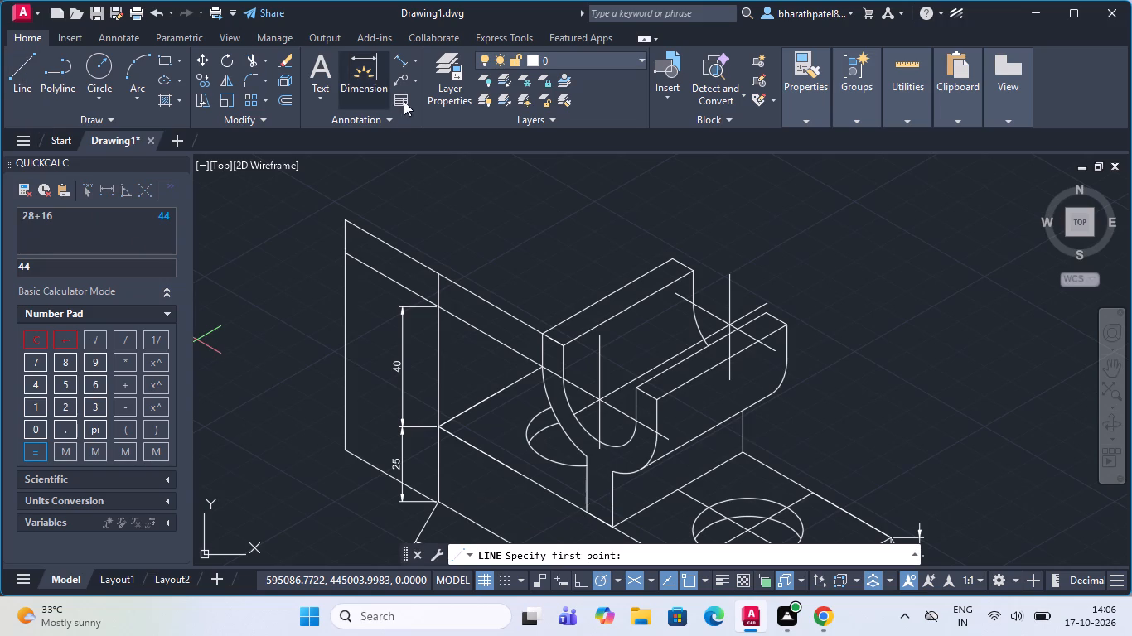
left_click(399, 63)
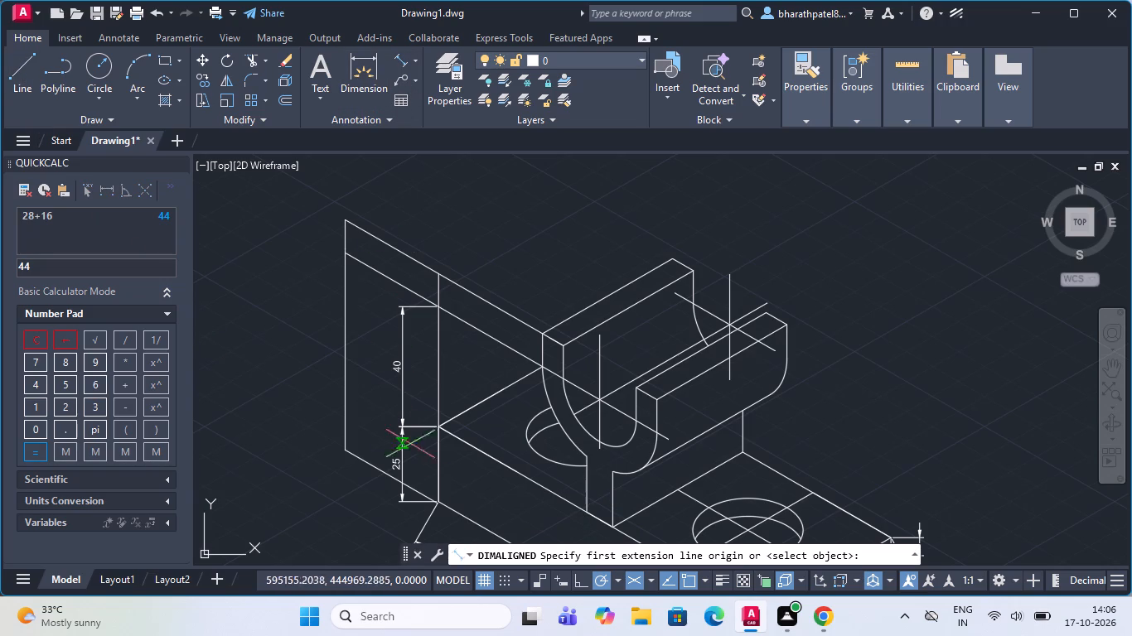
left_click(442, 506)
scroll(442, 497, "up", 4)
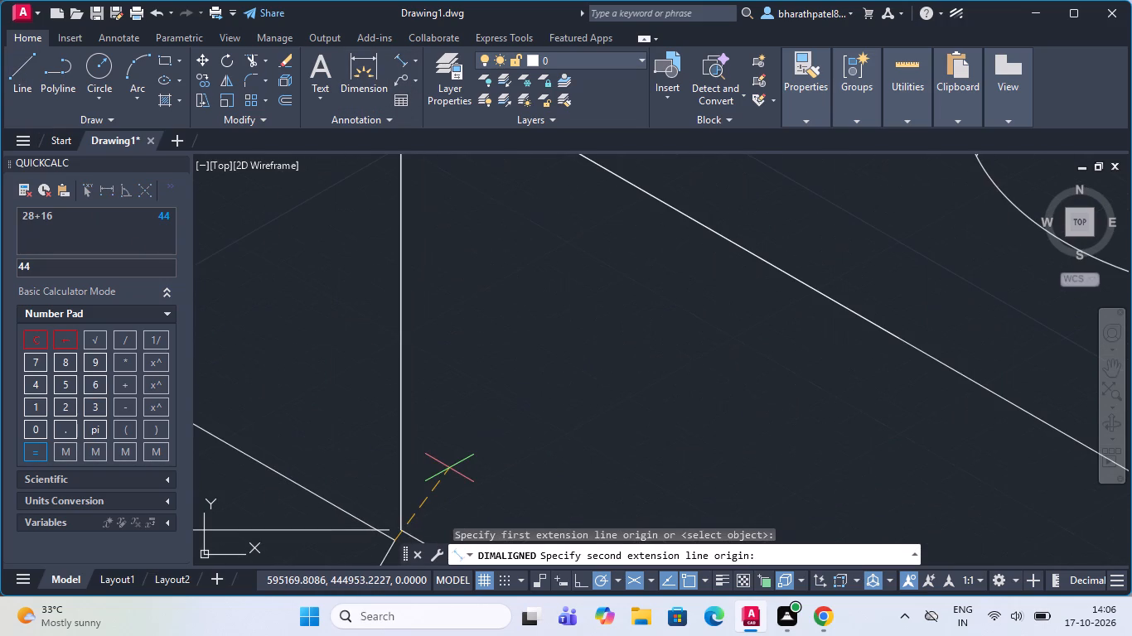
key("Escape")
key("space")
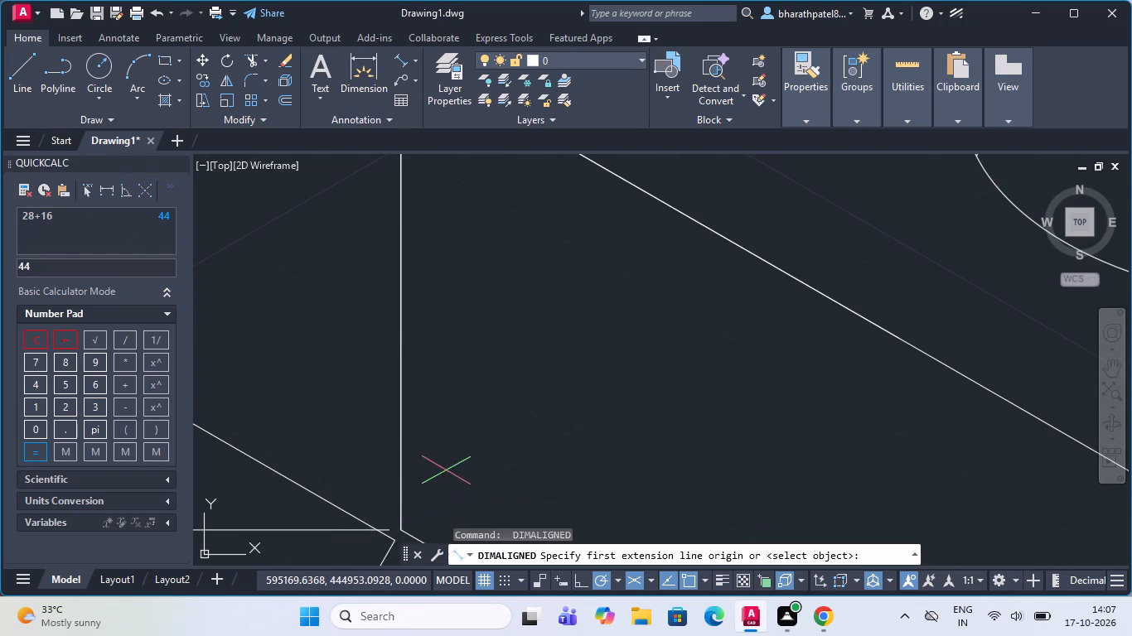
Draw a vertical line about 76 units long from the base's lower left corner up to the upper slanted extension line.
left_click_drag(31, 55, 27, 68)
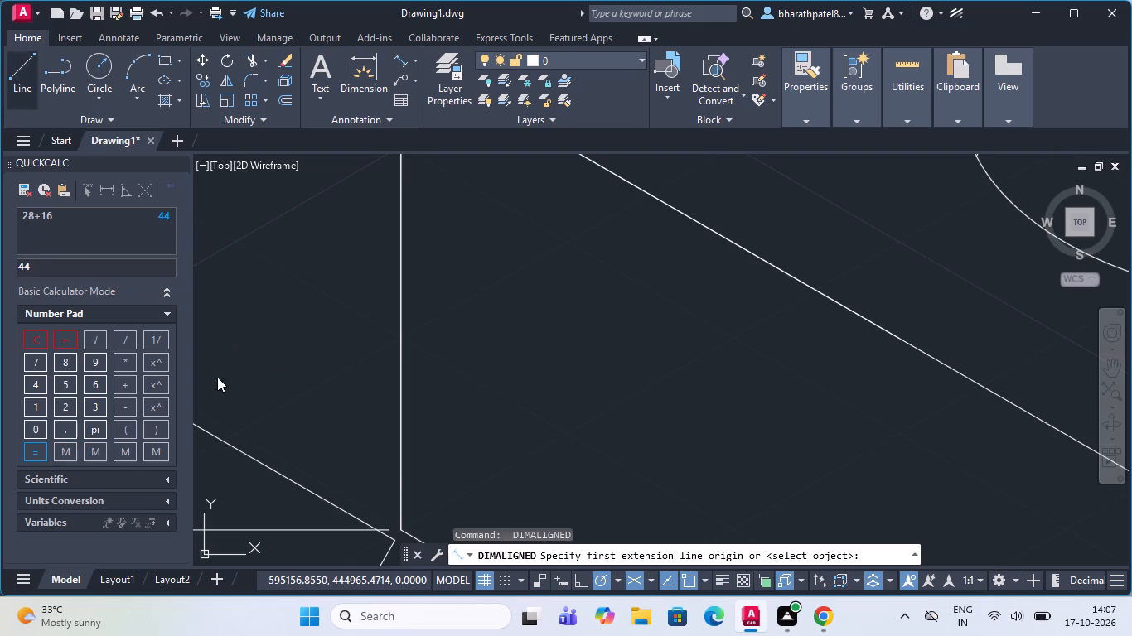
left_click(399, 531)
scroll(404, 531, "down", 4)
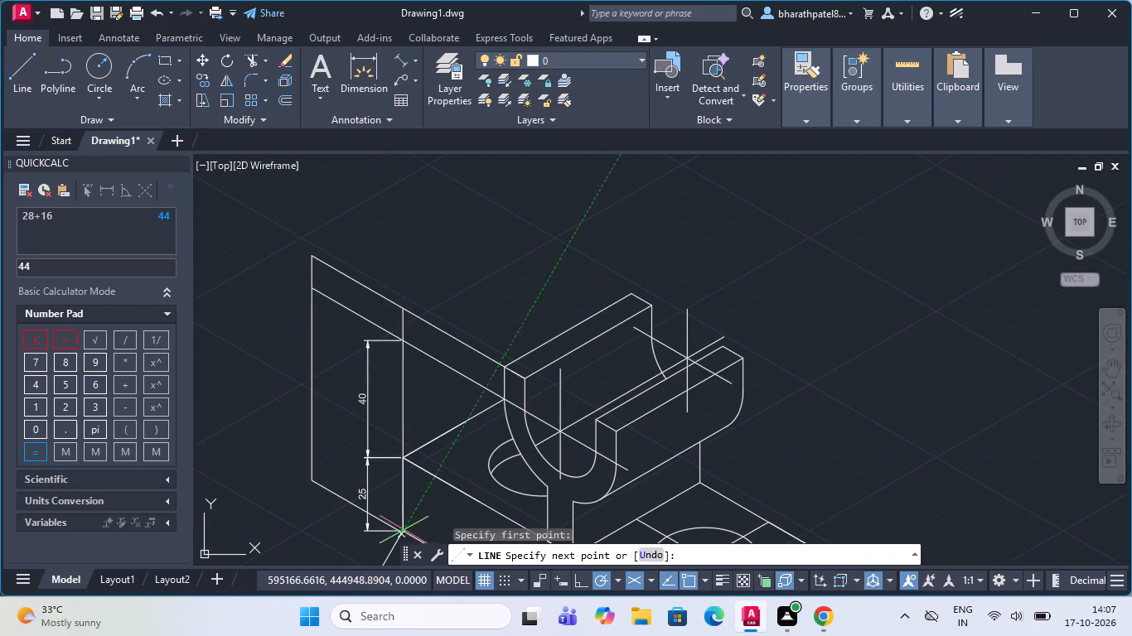
scroll(407, 311, "up", 4)
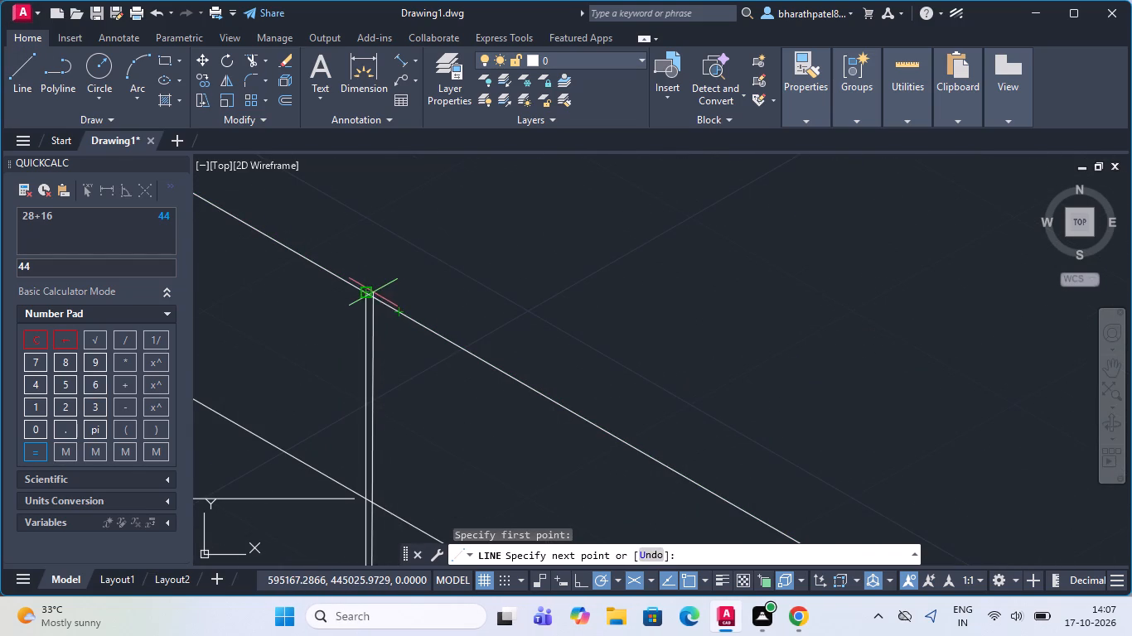
scroll(365, 296, "up", 3)
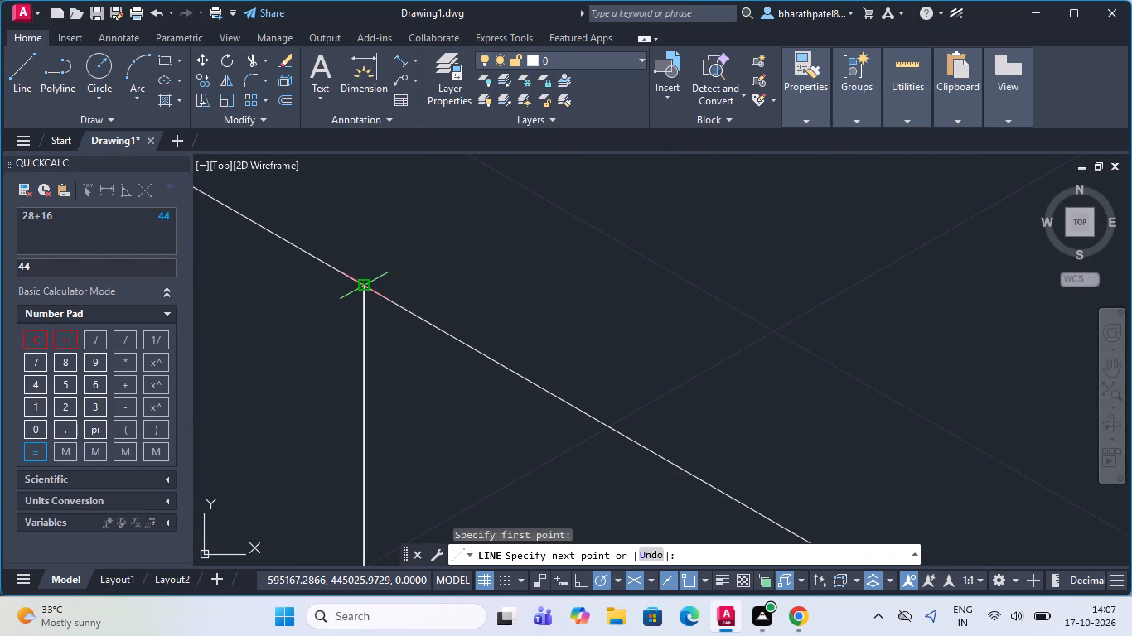
left_click(364, 288)
scroll(364, 288, "down", 6)
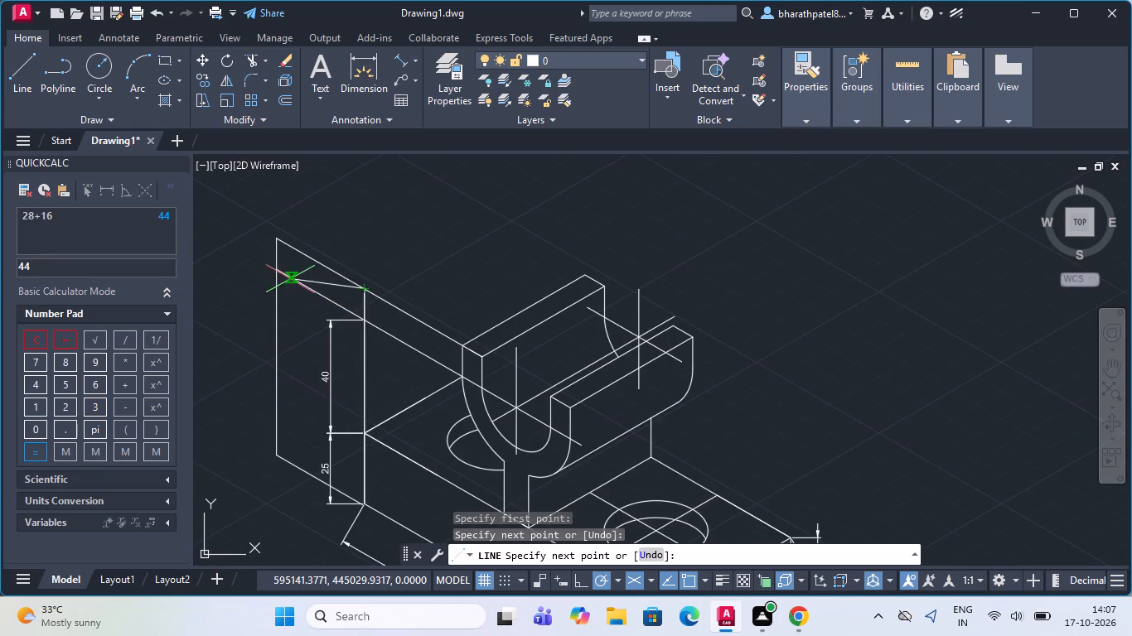
key("Escape")
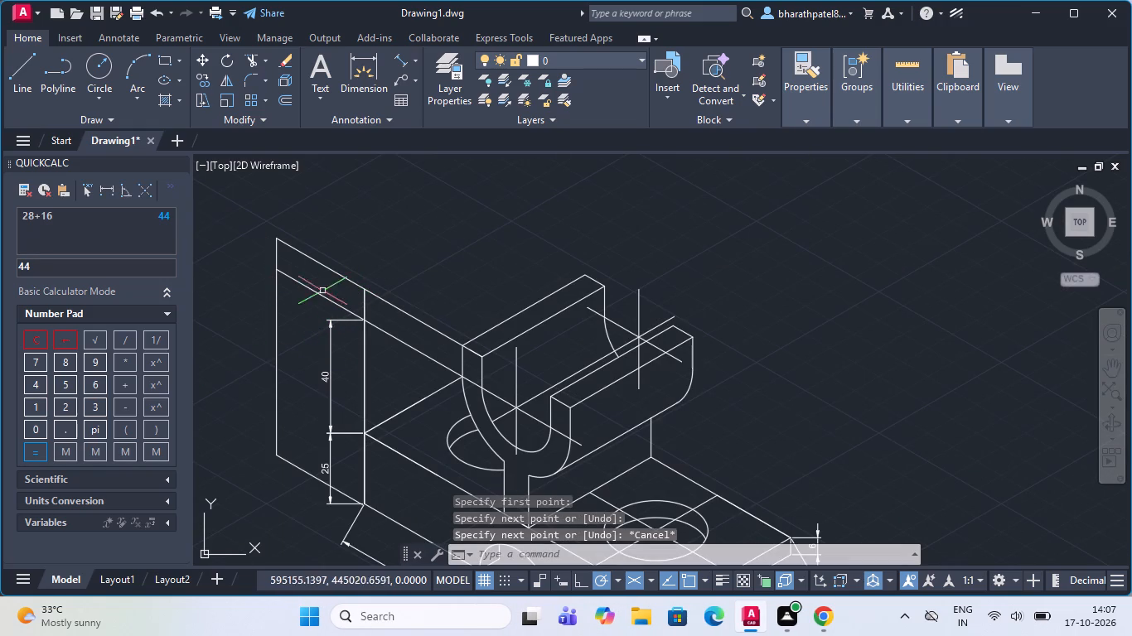
Add an aligned overall height dimension from the upper slanted extension line to the base's lower left corner, placed outside the stacked height dimensions.
left_click(405, 63)
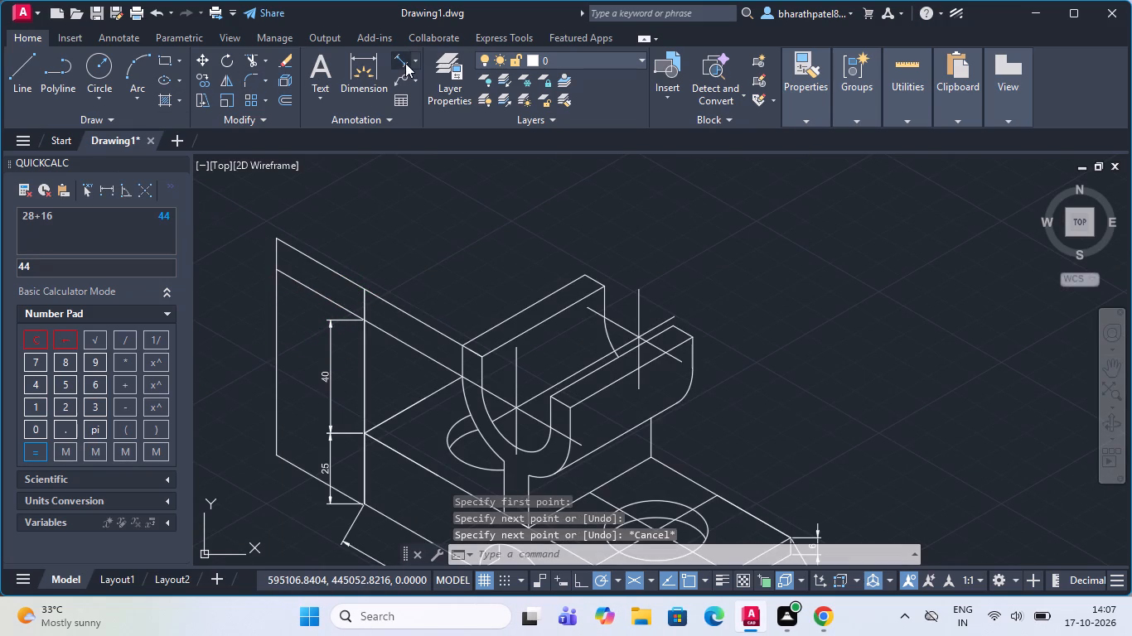
scroll(360, 316, "up", 3)
scroll(379, 216, "up", 4)
scroll(376, 224, "down", 2)
scroll(351, 187, "up", 3)
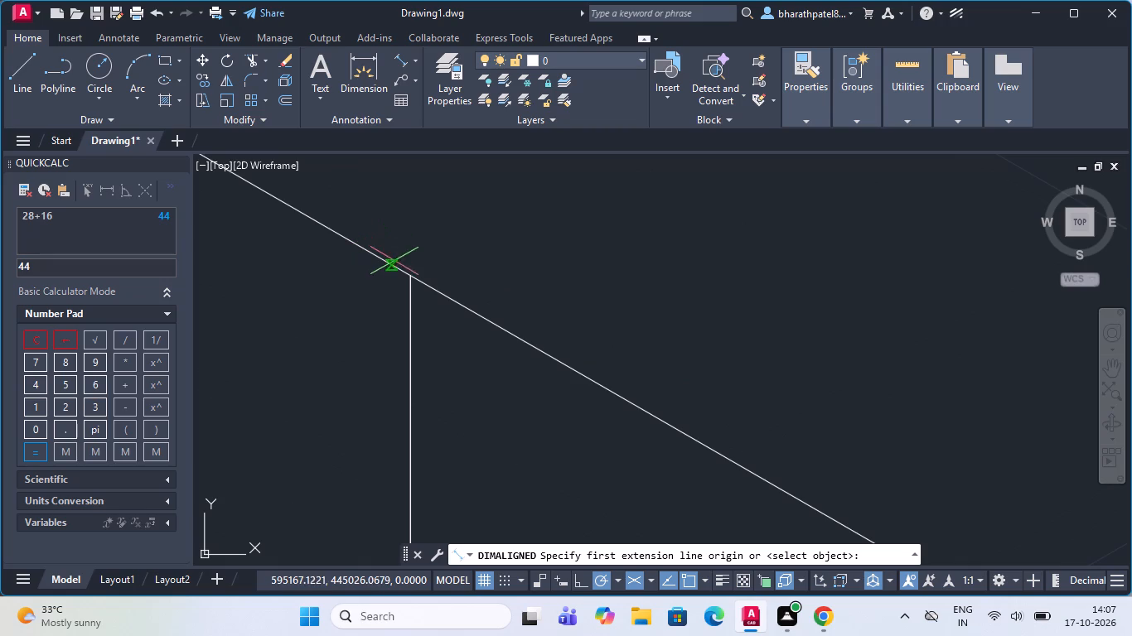
left_click(409, 278)
scroll(410, 279, "down", 5)
scroll(410, 279, "up", 1)
scroll(410, 279, "down", 3)
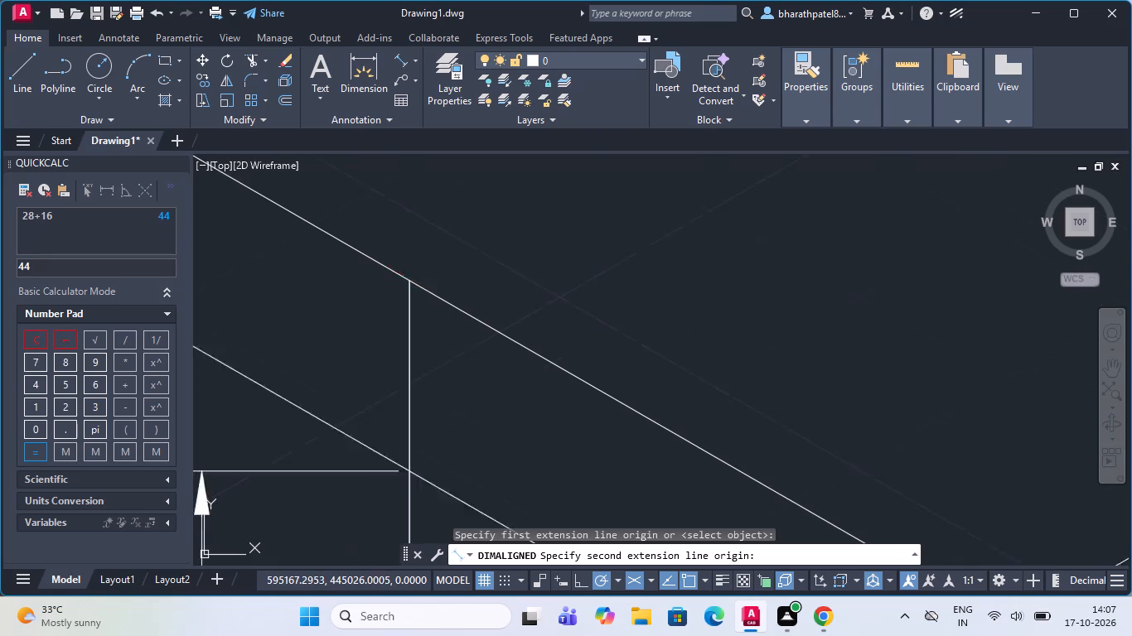
scroll(410, 279, "down", 4)
scroll(404, 335, "up", 4)
scroll(404, 335, "down", 3)
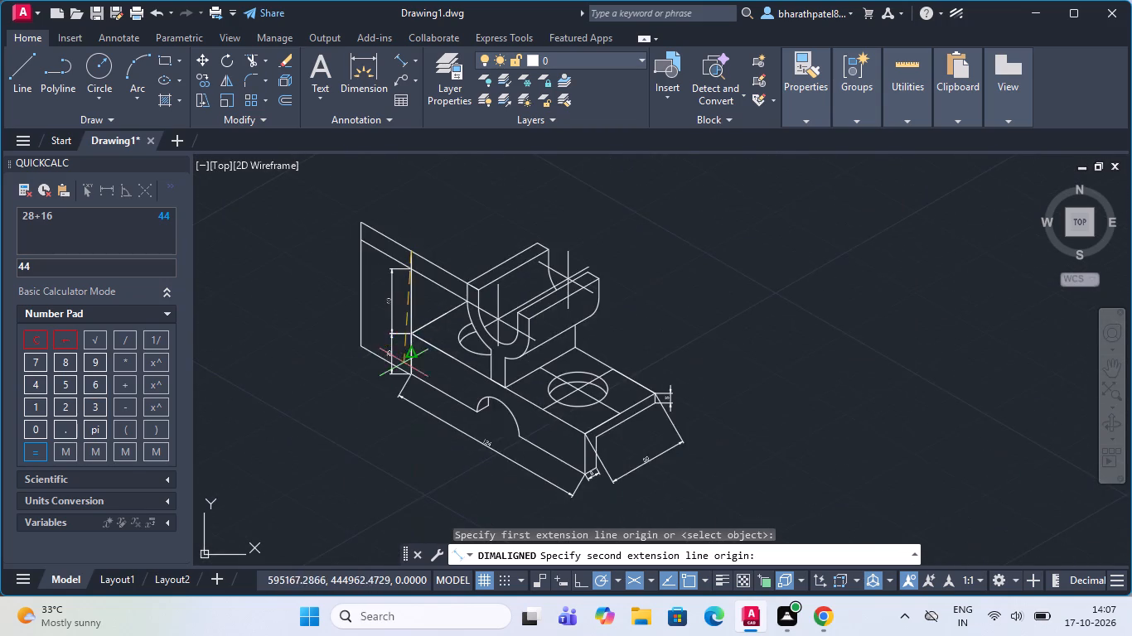
scroll(404, 368, "up", 9)
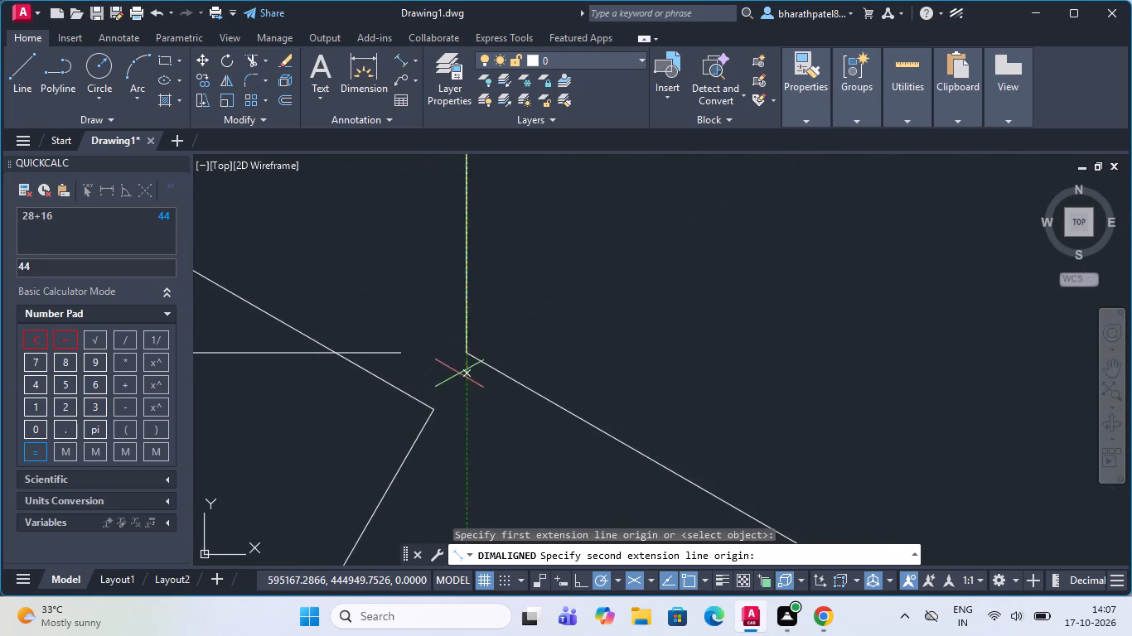
left_click(464, 355)
scroll(464, 355, "down", 5)
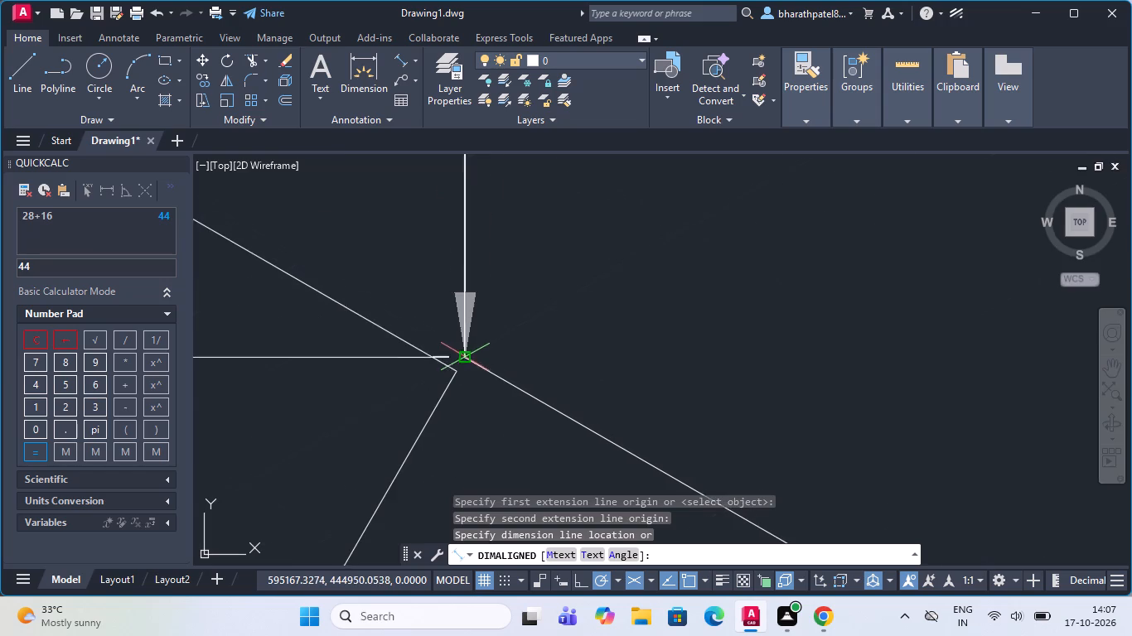
scroll(464, 359, "down", 4)
scroll(399, 353, "up", 3)
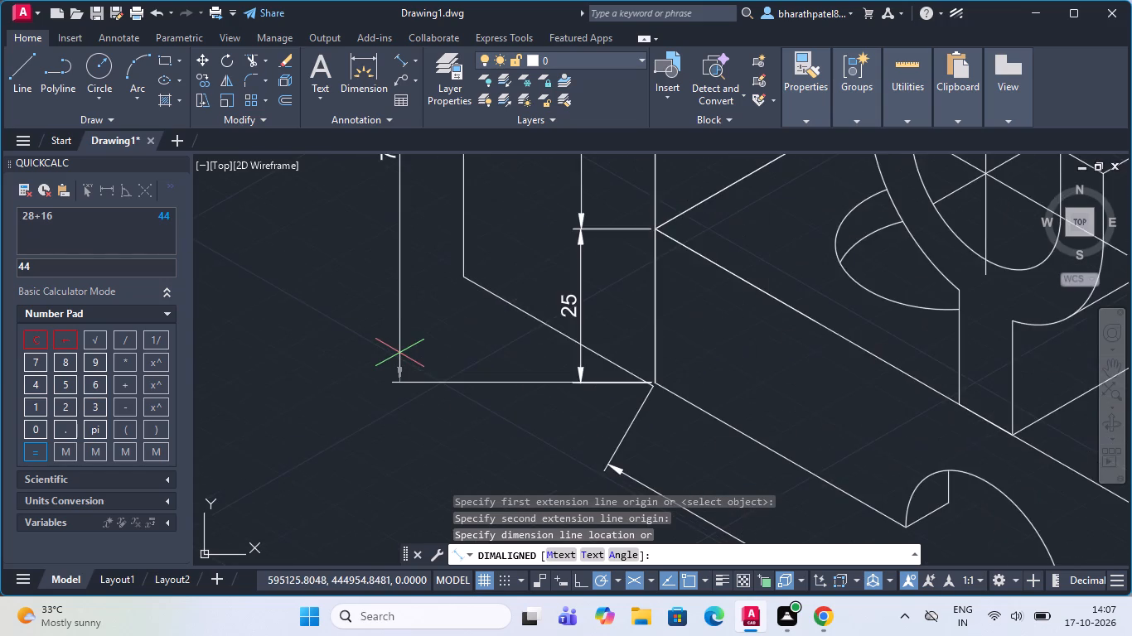
scroll(399, 353, "down", 2)
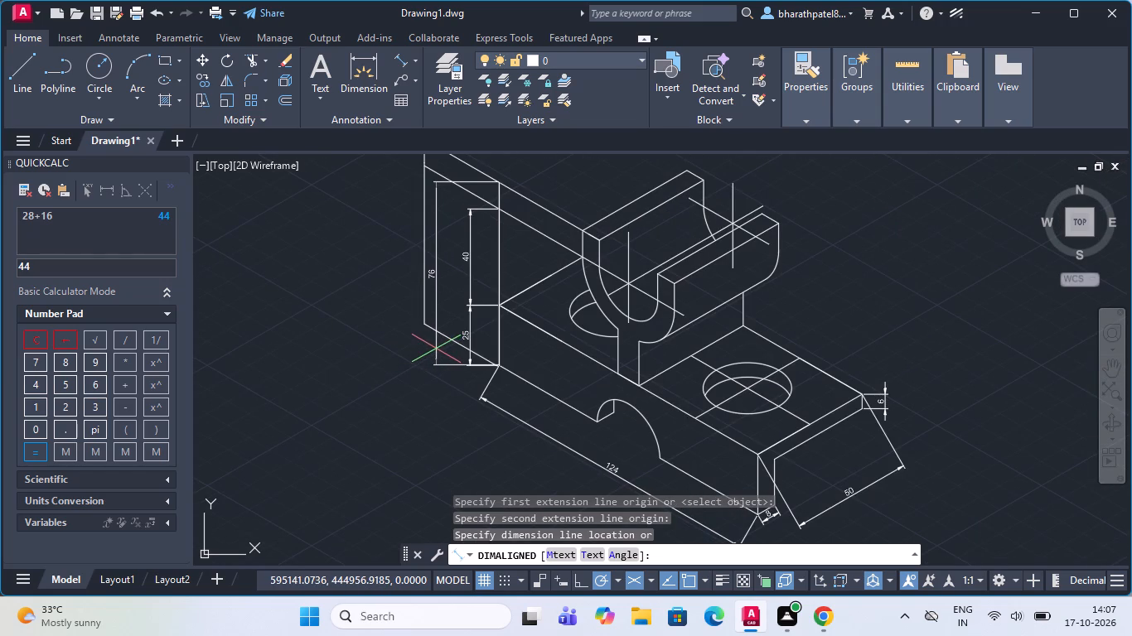
left_click(435, 349)
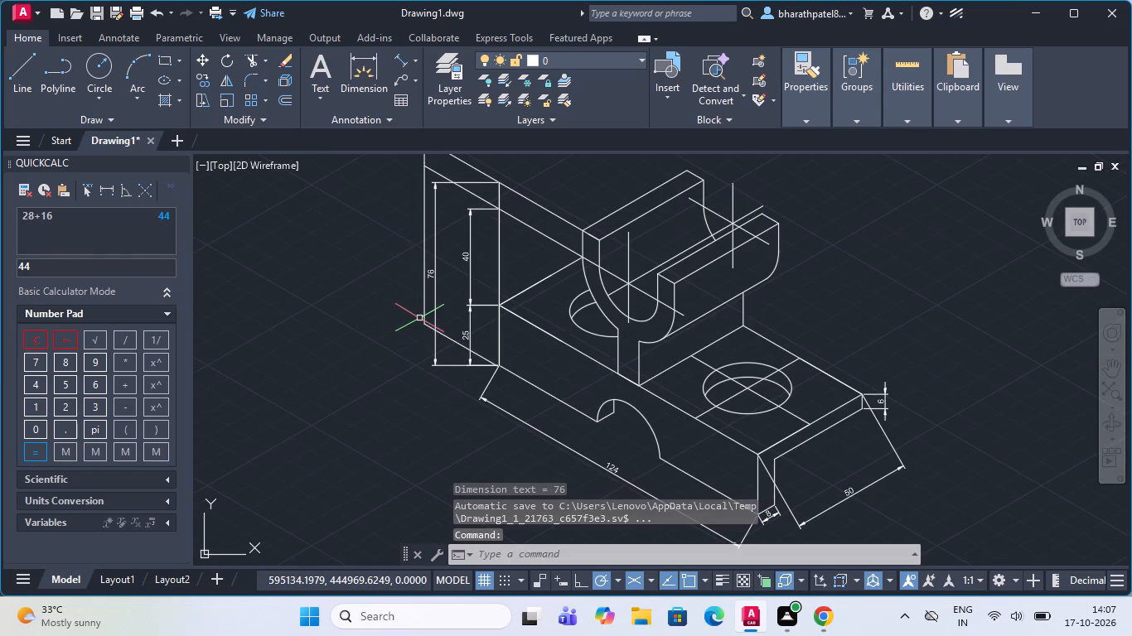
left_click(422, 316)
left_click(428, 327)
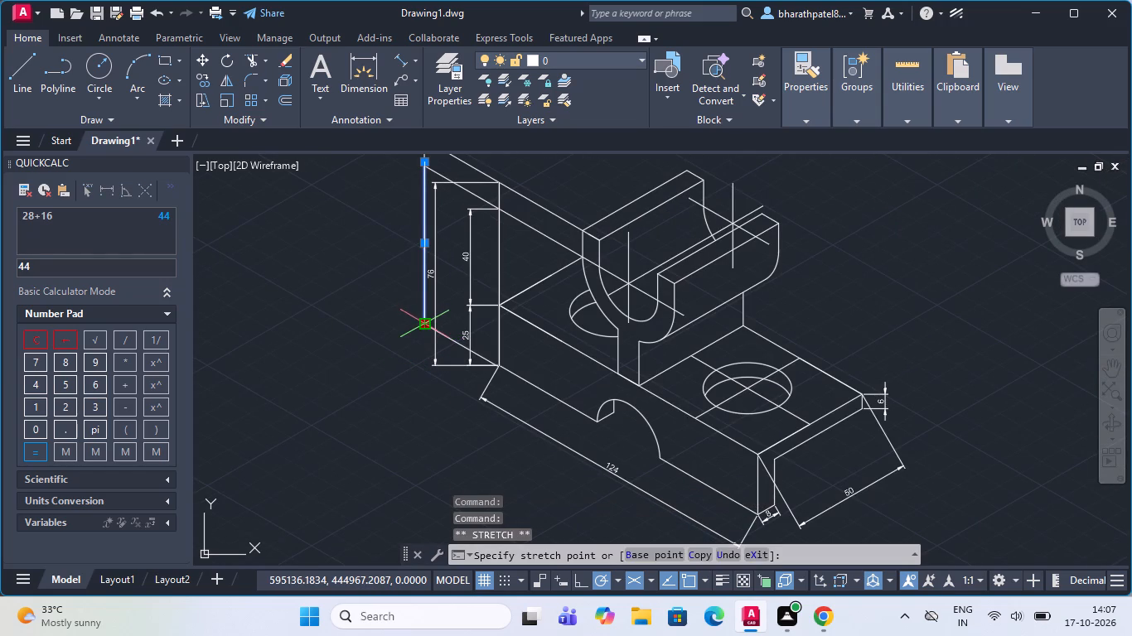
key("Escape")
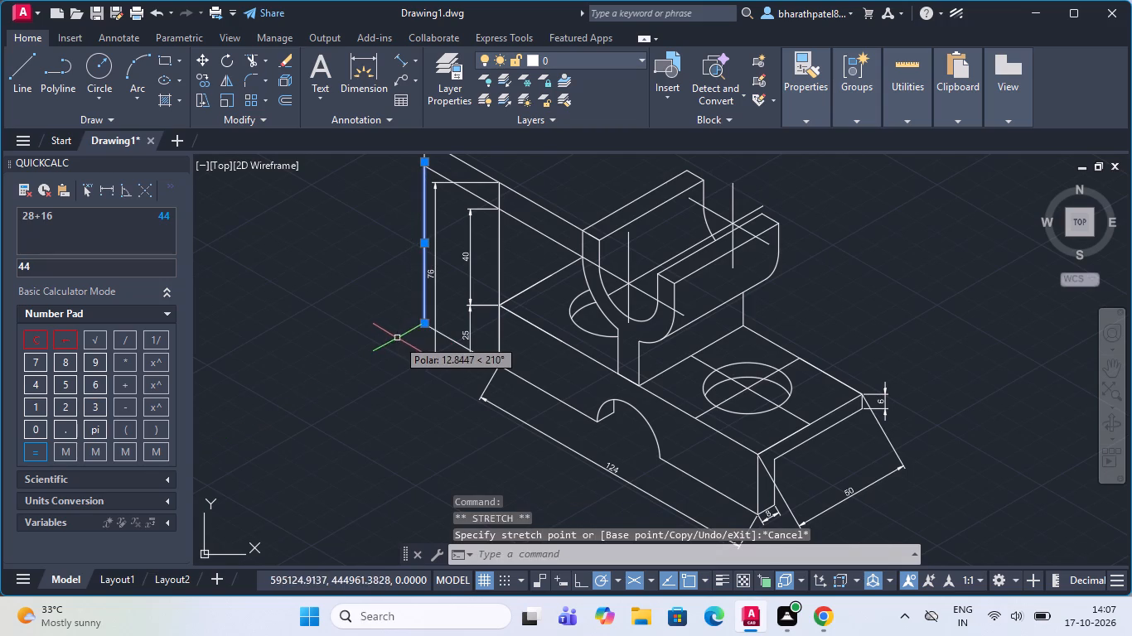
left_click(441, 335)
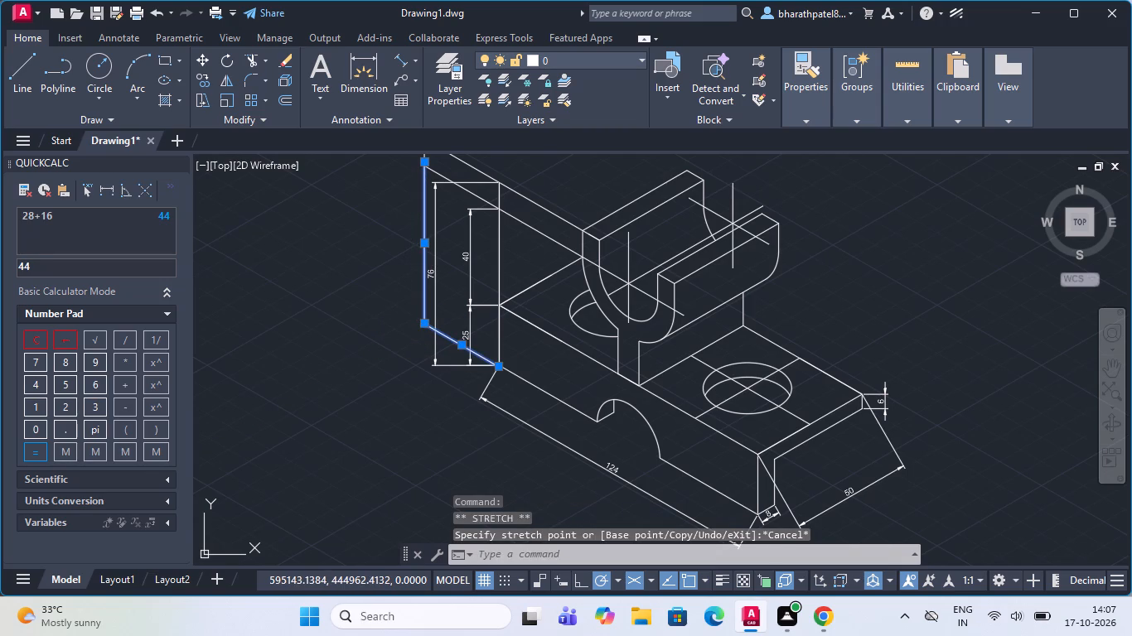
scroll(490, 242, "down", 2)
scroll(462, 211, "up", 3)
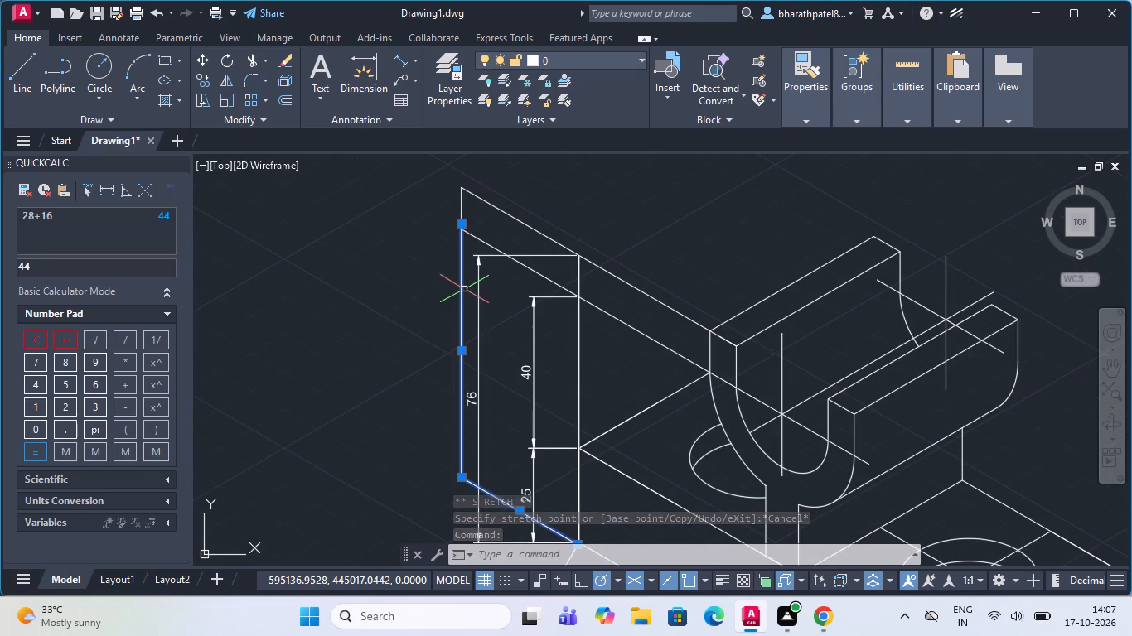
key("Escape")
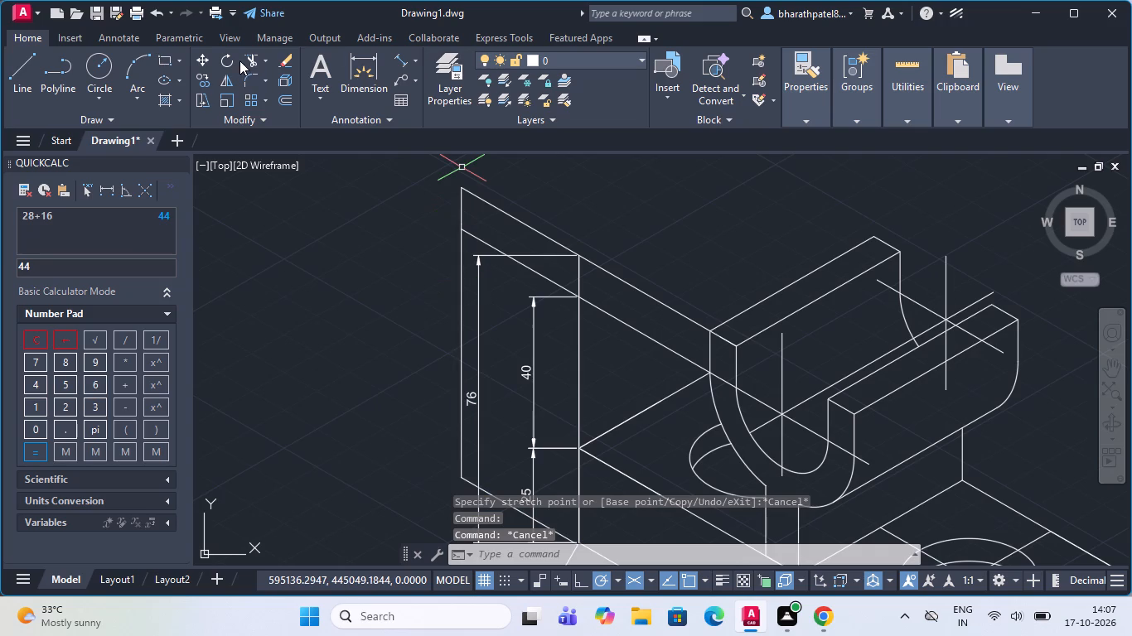
Trim away the outer vertical construction line and the three slanted segments connecting it to the vertical line at the base's left corner.
left_click(252, 55)
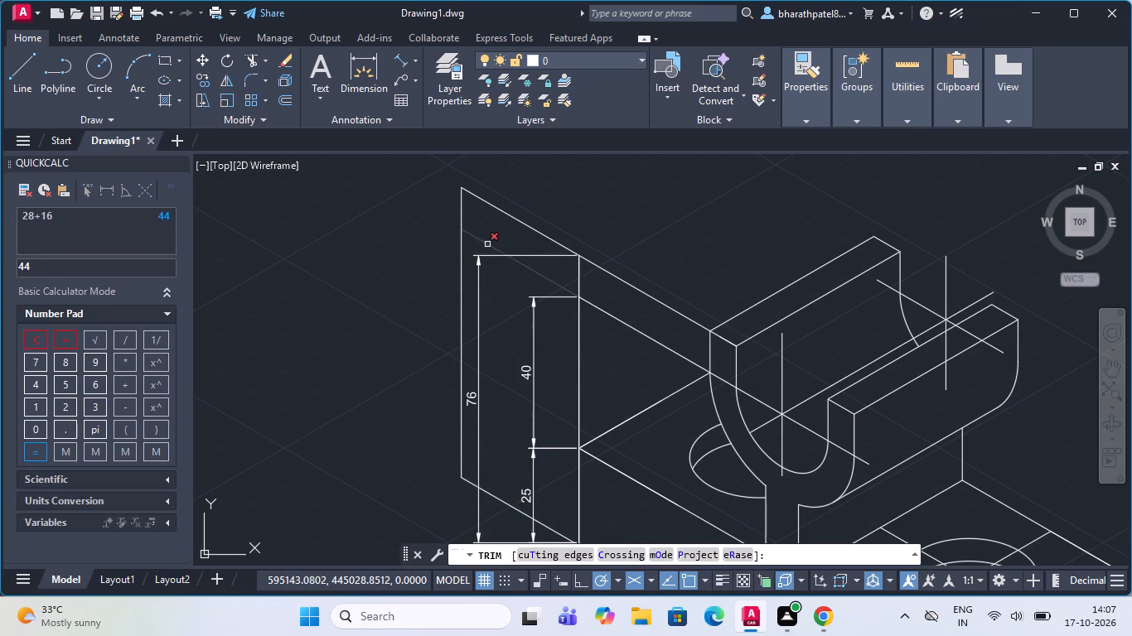
left_click(487, 244)
left_click(550, 238)
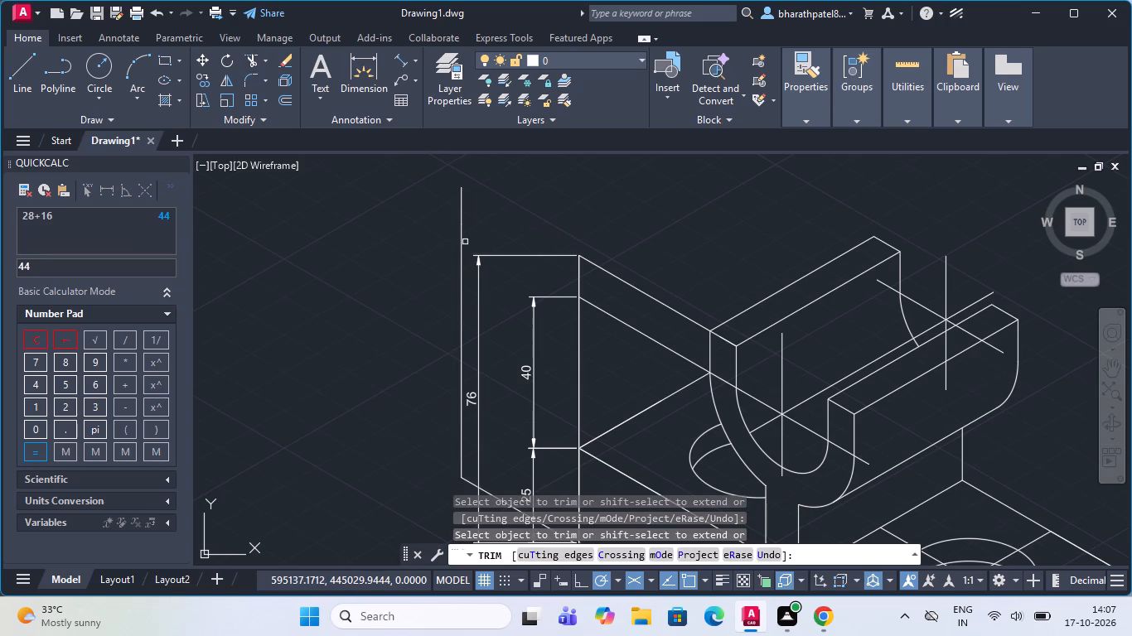
left_click(460, 248)
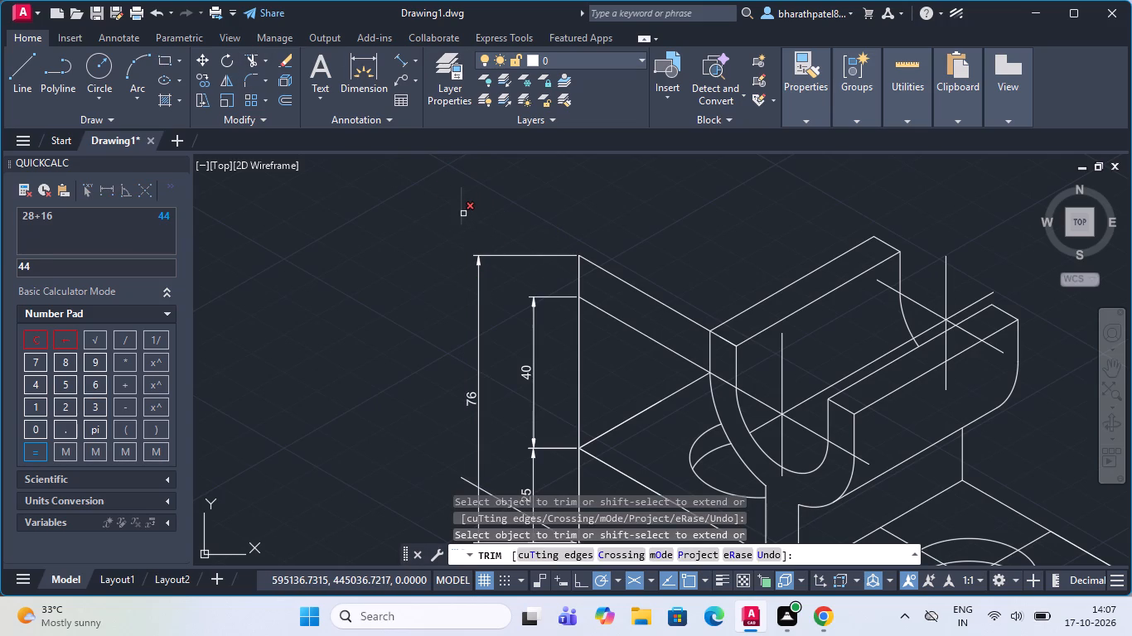
left_click(463, 214)
scroll(463, 213, "down", 1)
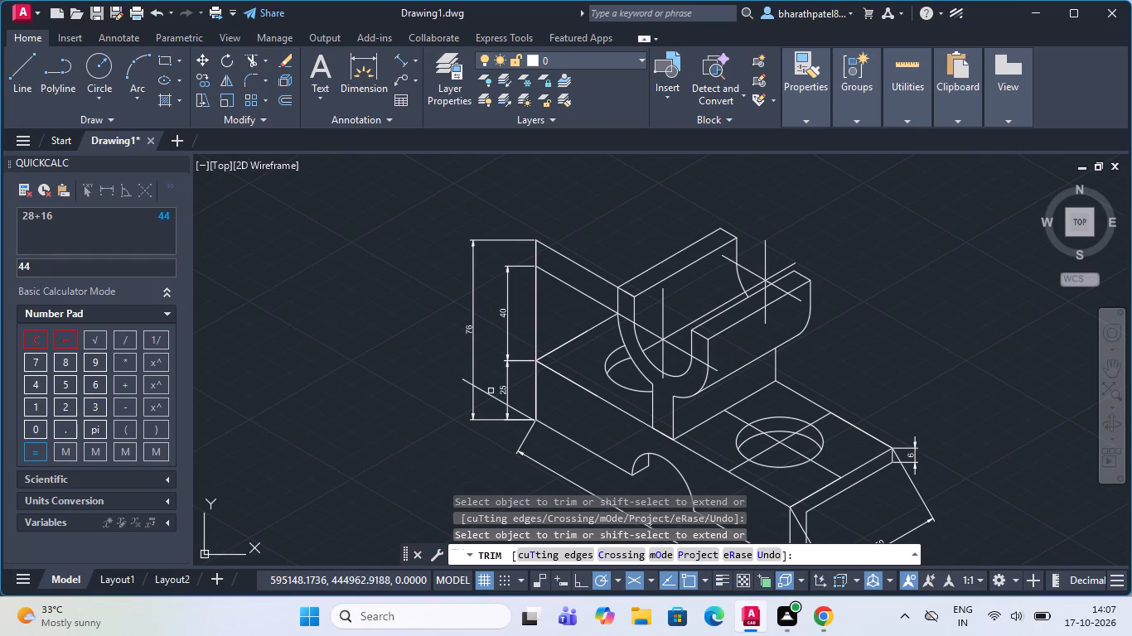
left_click(492, 395)
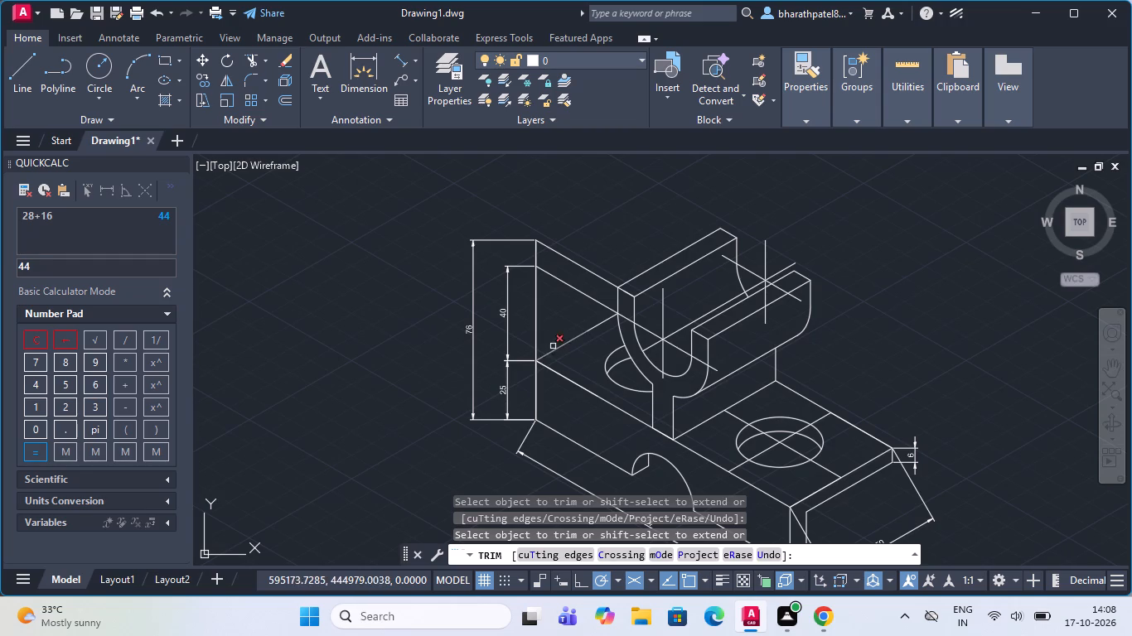
Trim away the vertical construction line above the base's upper left corner, up to the upper slanted extension line.
left_click(535, 333)
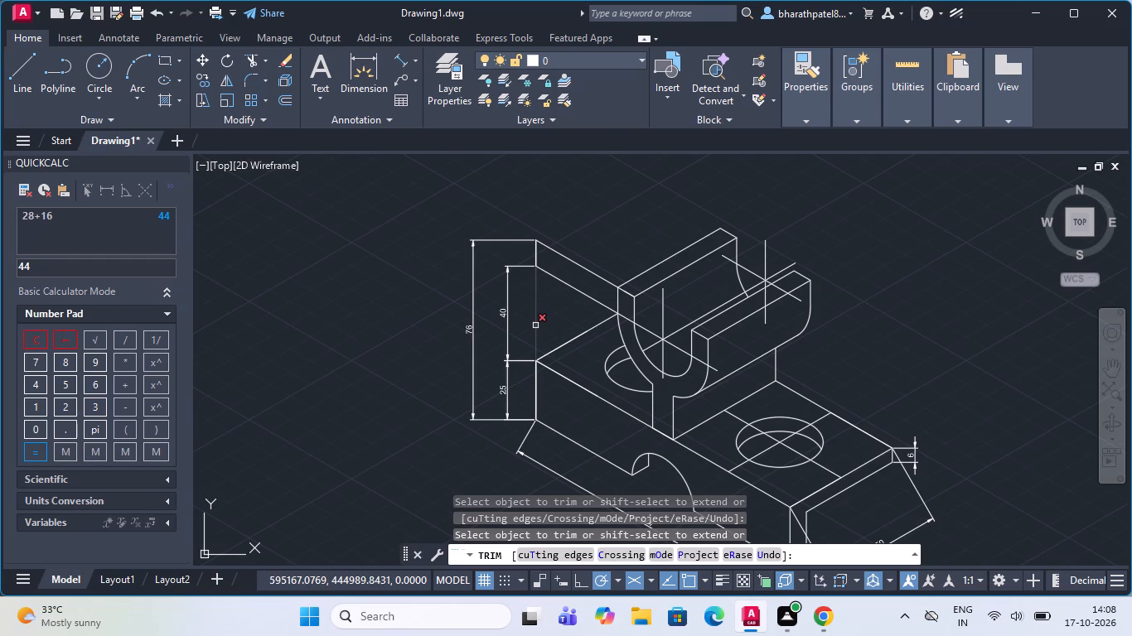
left_click(535, 325)
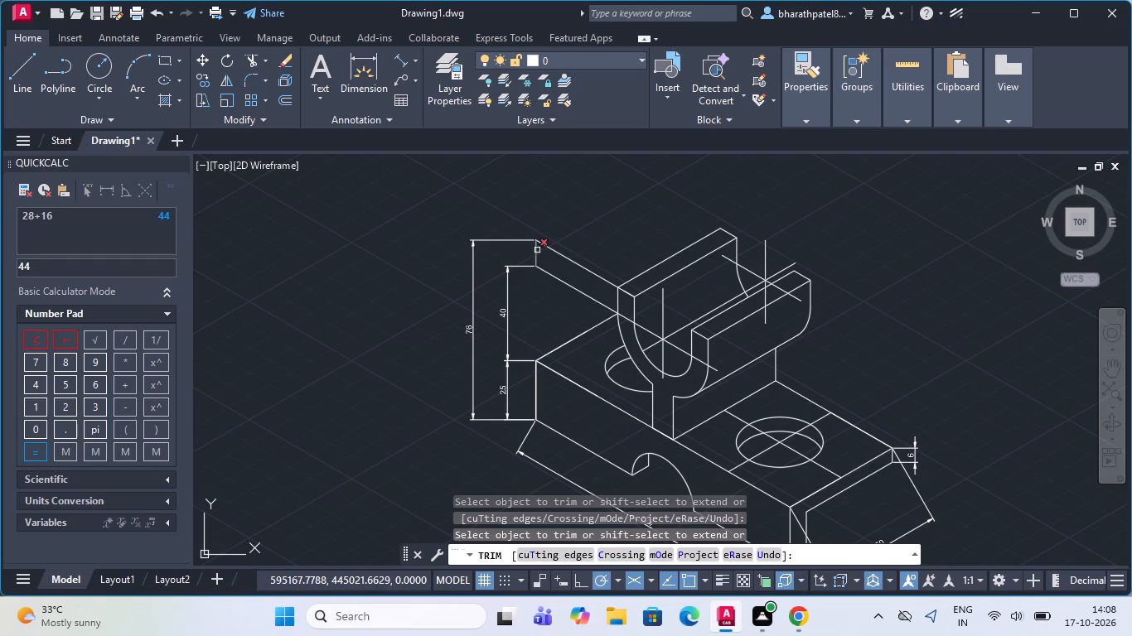
left_click(536, 253)
left_click(536, 252)
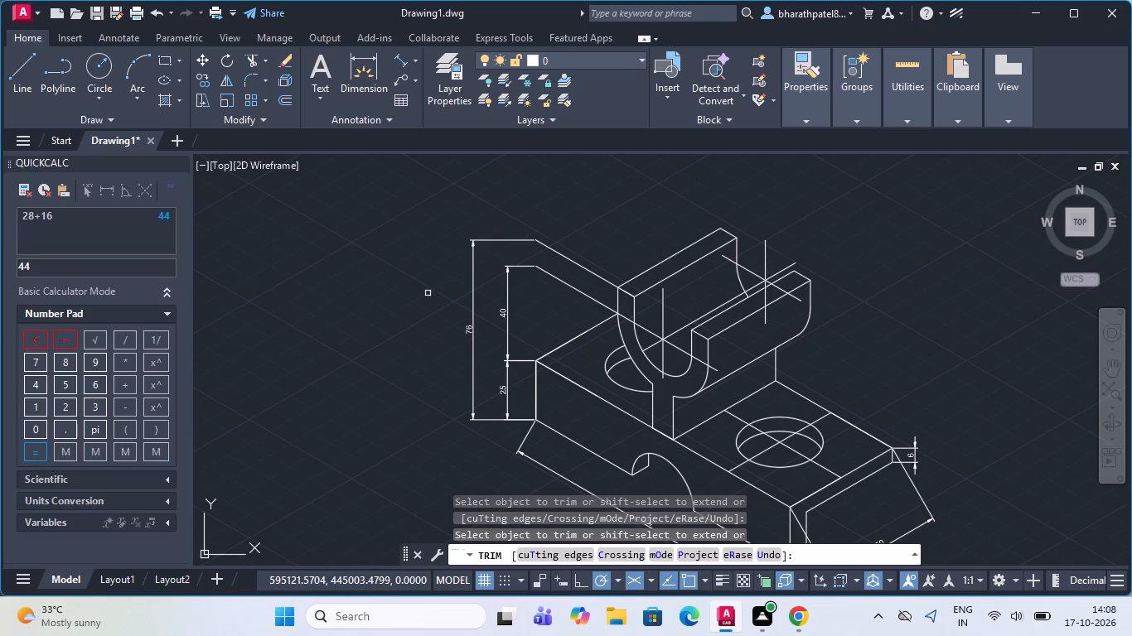
Add an aligned dimension across the ring's open top between the inner rear corners of its two walls, offset outward from the object.
scroll(428, 297, "down", 2)
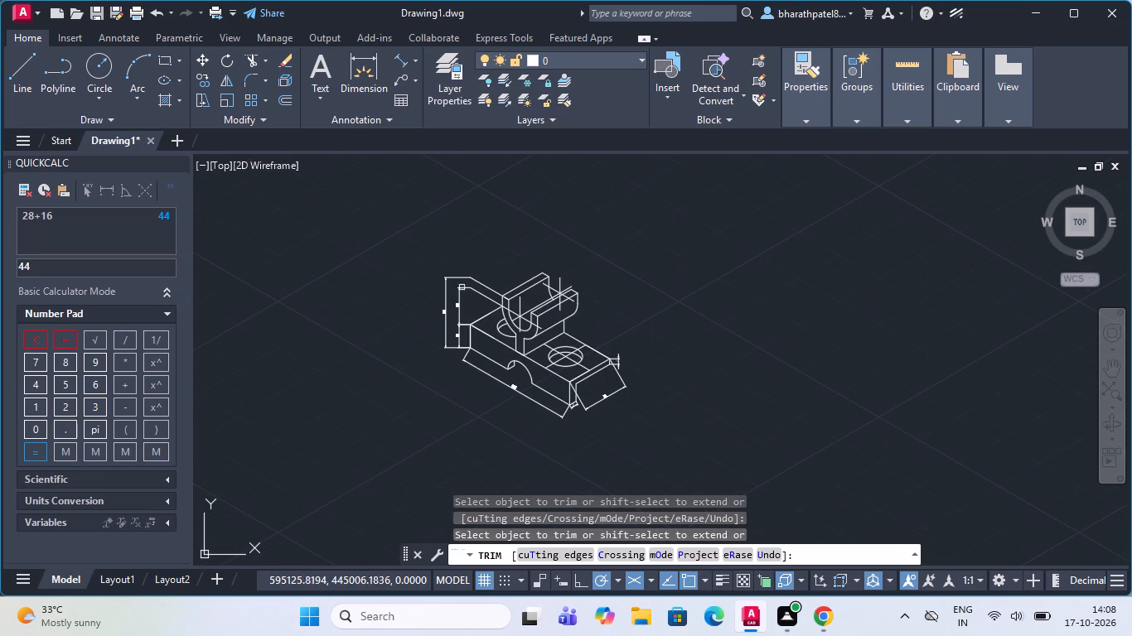
scroll(556, 288, "up", 1)
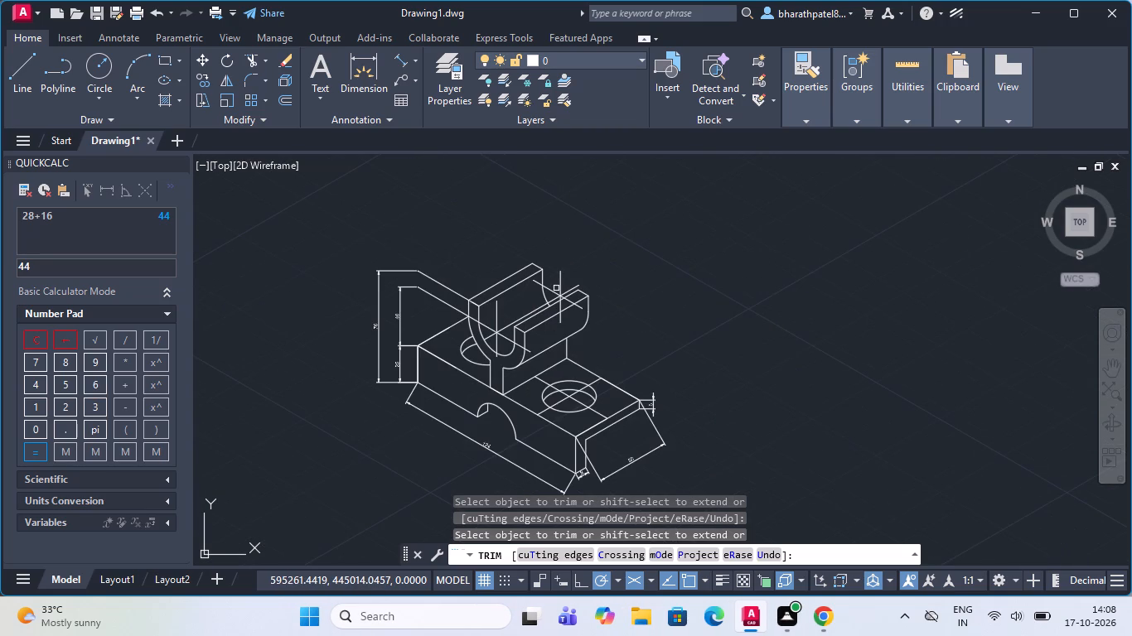
scroll(520, 229, "up", 1)
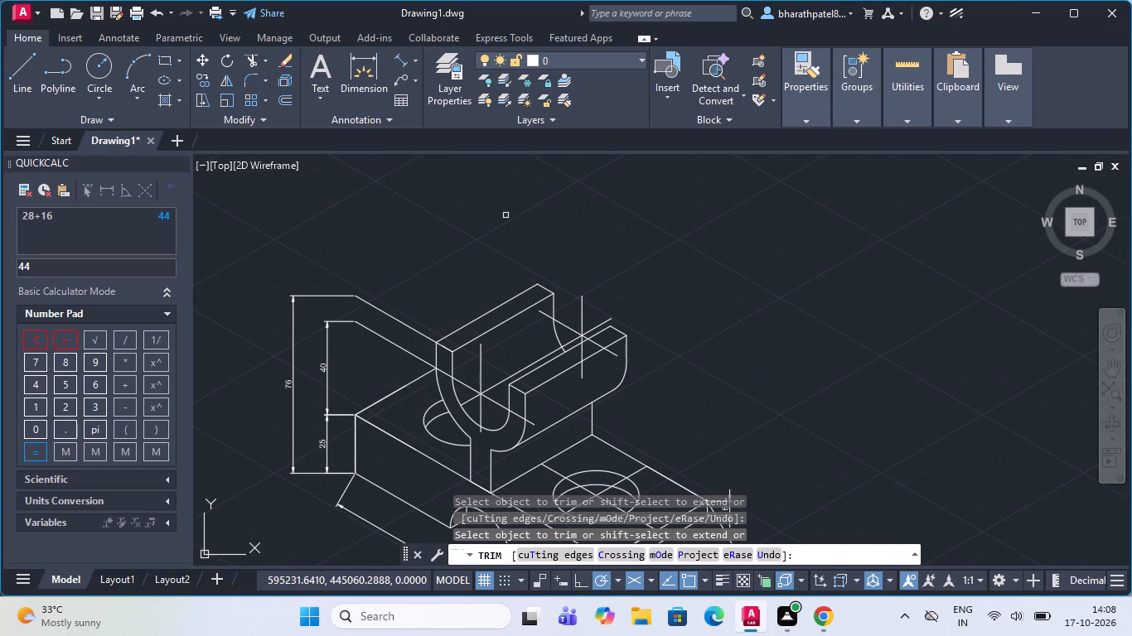
left_click_drag(401, 55, 422, 84)
left_click(398, 59)
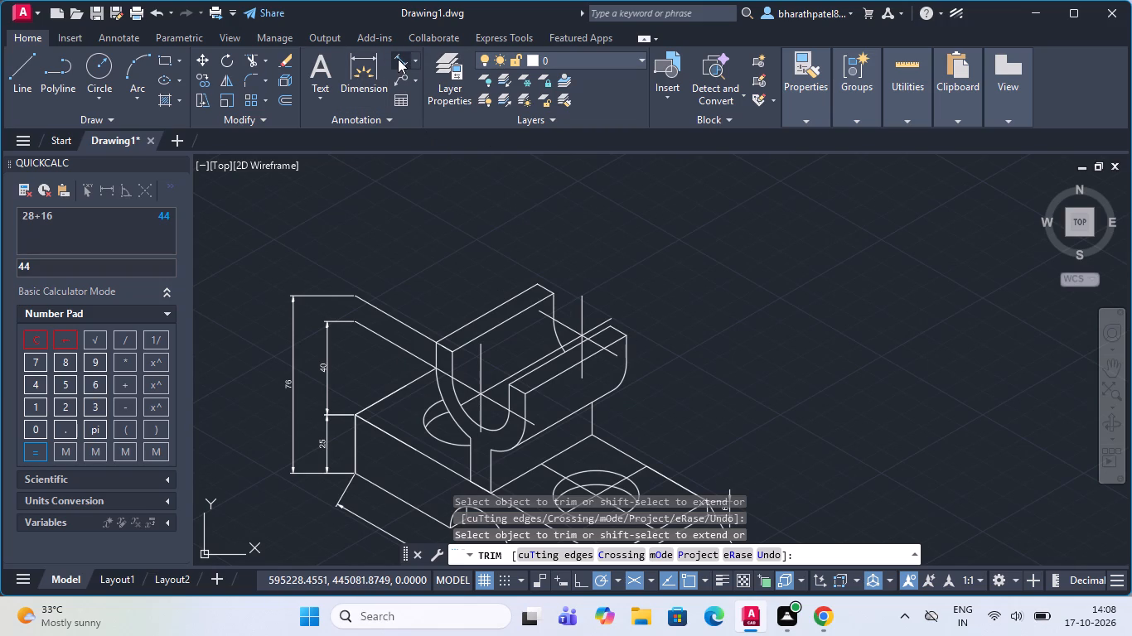
scroll(559, 291, "up", 3)
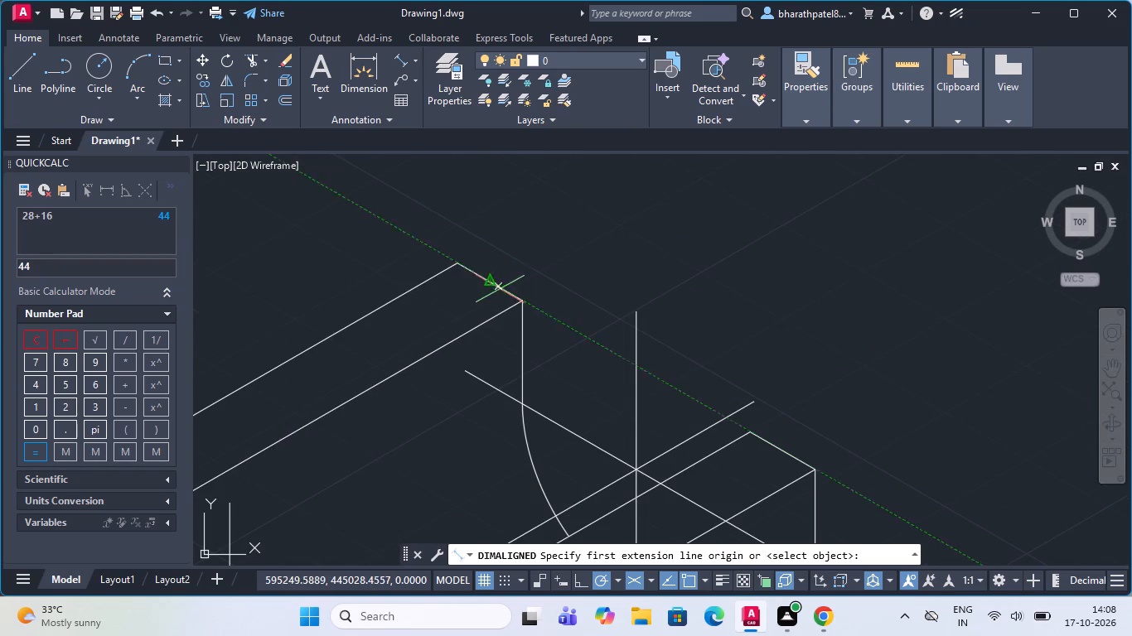
left_click(520, 301)
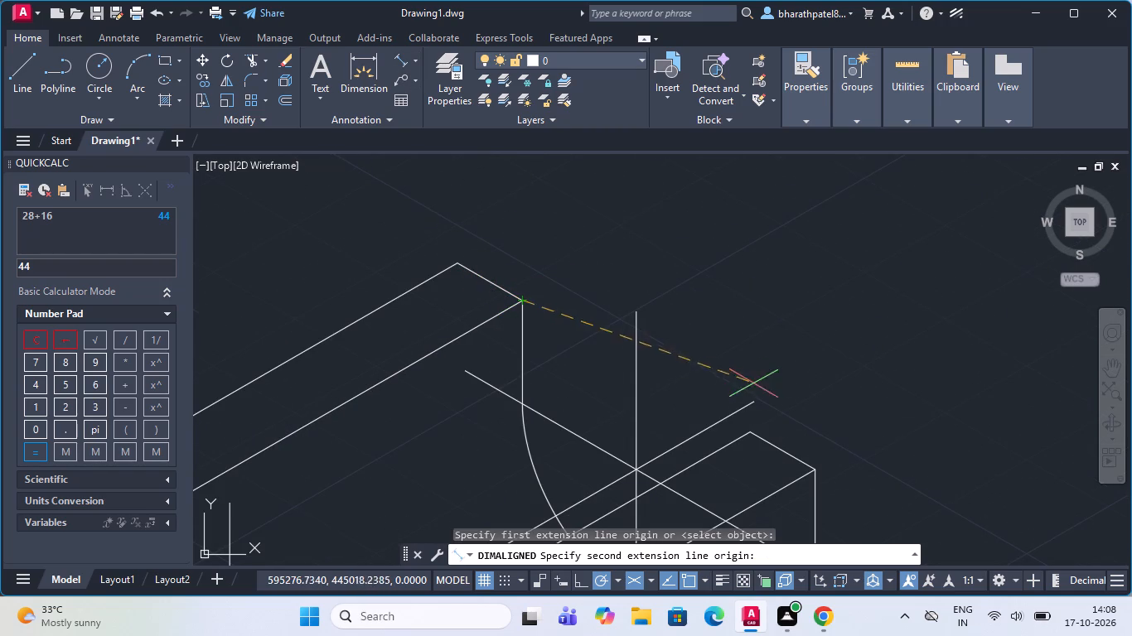
left_click(751, 436)
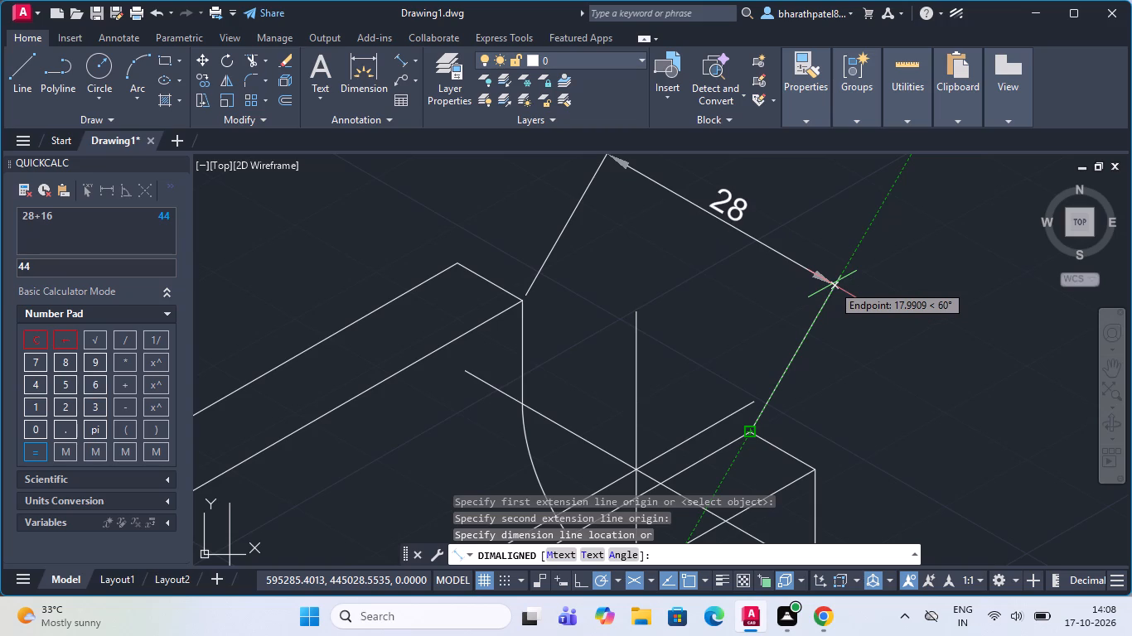
left_click(832, 284)
Add an aligned dimension for the right ring wall's thickness at its rear top edge, in line with the opening dimension.
left_click(404, 56)
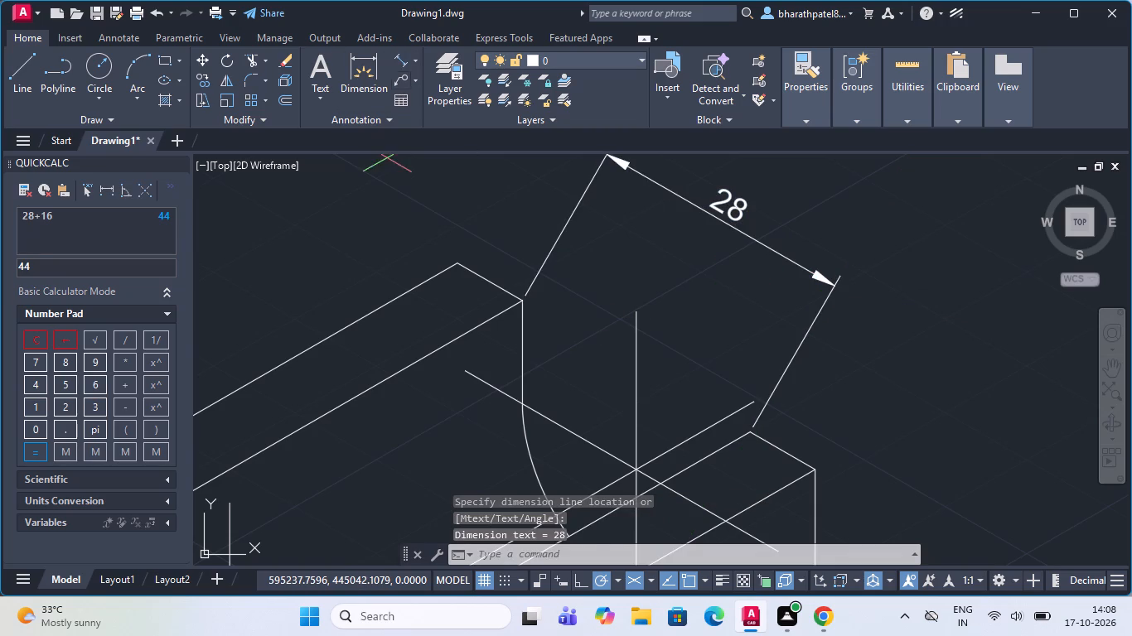
left_click(747, 428)
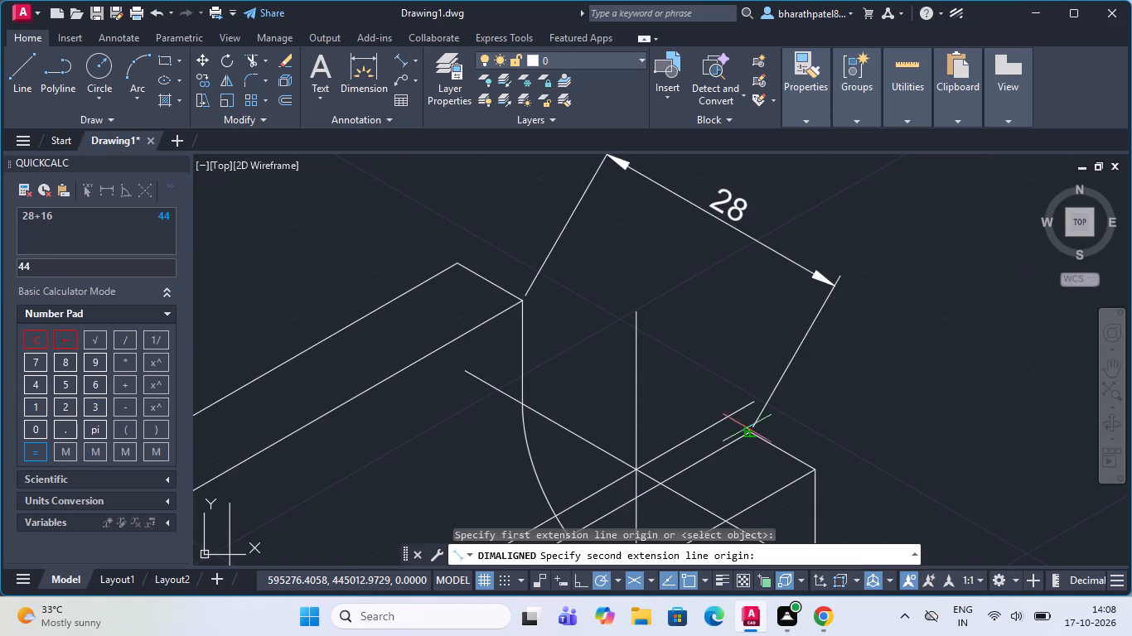
scroll(810, 468, "up", 3)
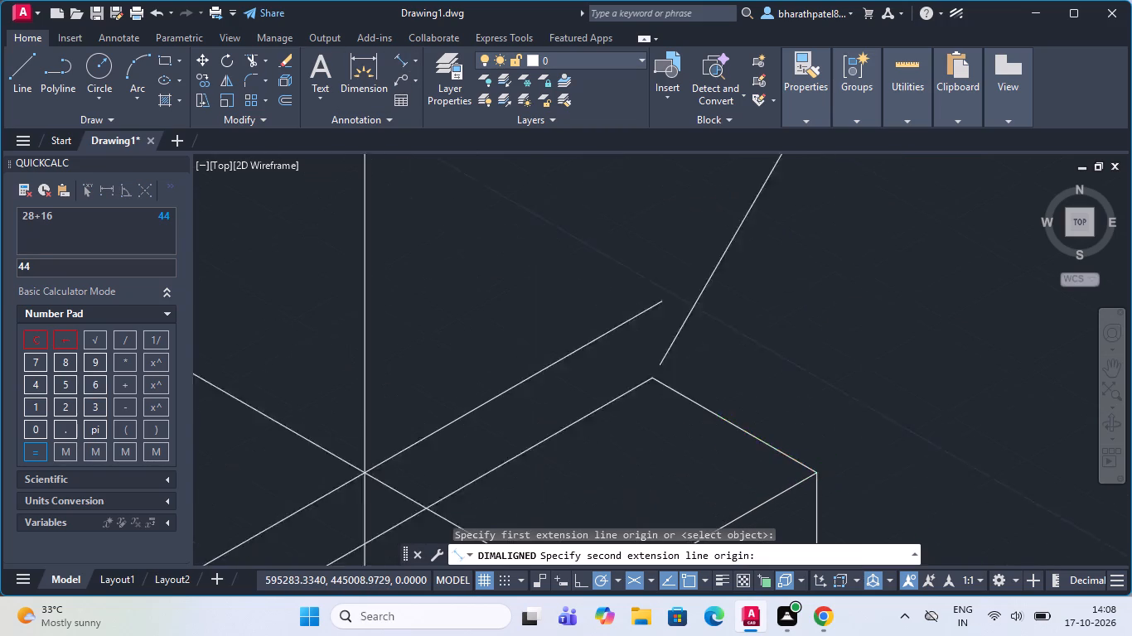
left_click(815, 479)
scroll(815, 479, "down", 4)
scroll(815, 479, "up", 1)
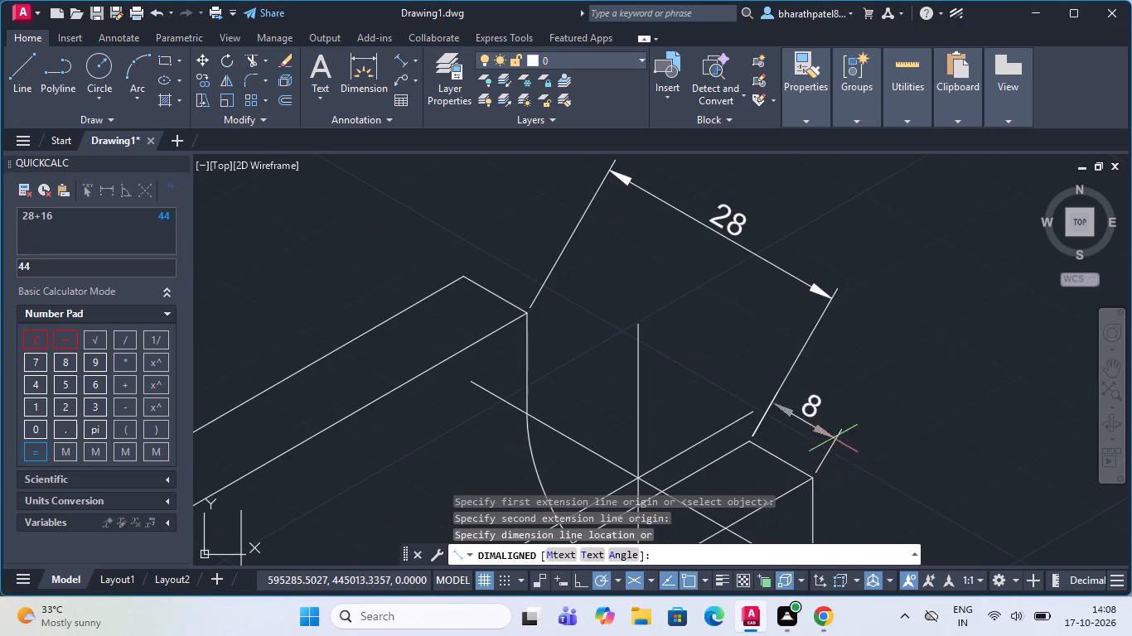
left_click(897, 337)
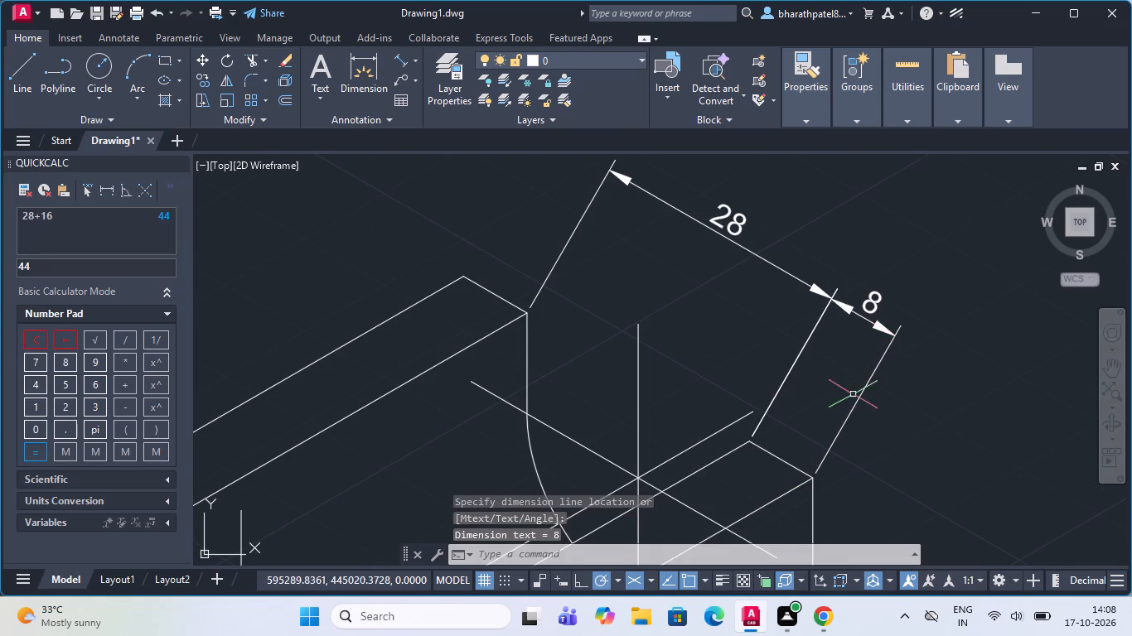
Add an aligned dimension for the left ring wall's thickness at its rear top edge, in line with the opening dimension.
scroll(820, 417, "down", 2)
left_click_drag(402, 59, 443, 65)
scroll(694, 354, "up", 3)
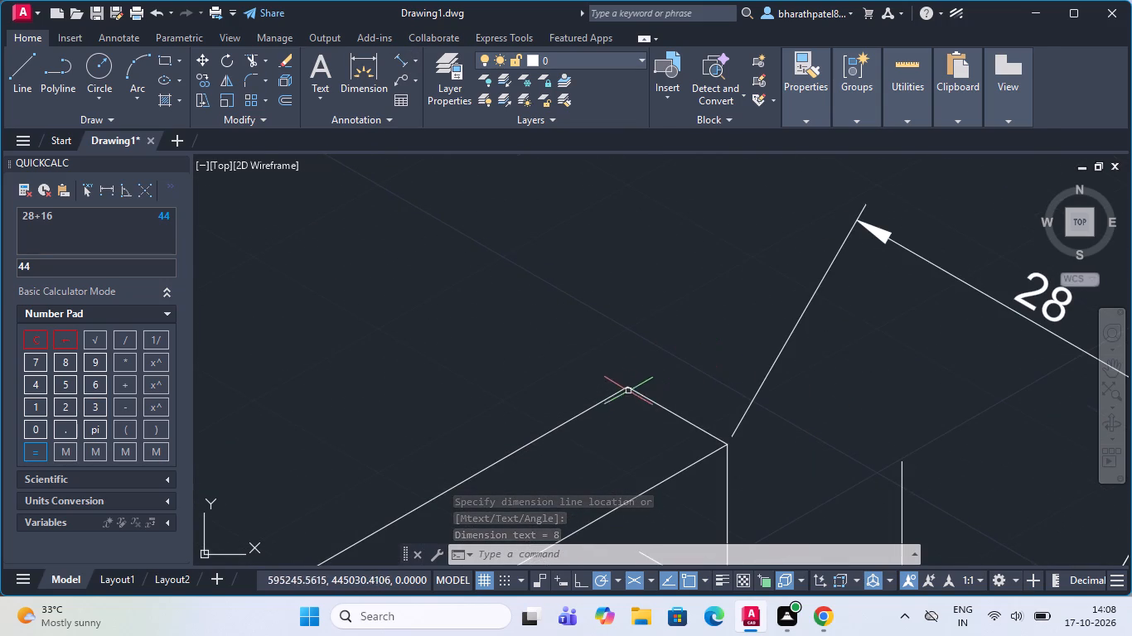
left_click(401, 54)
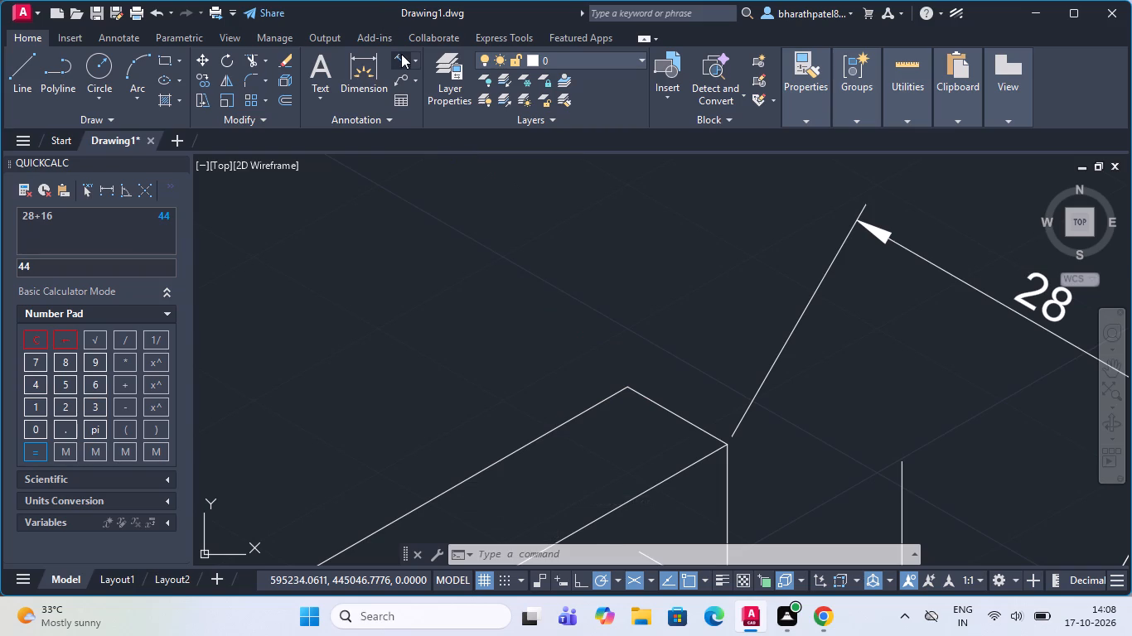
left_click(626, 388)
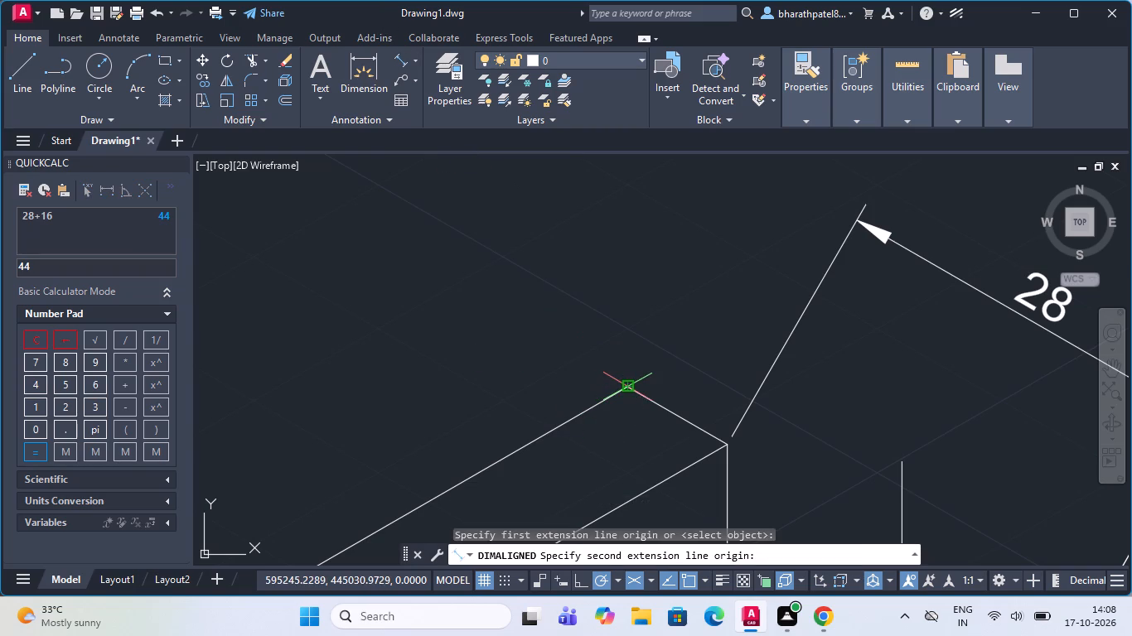
left_click(725, 444)
scroll(725, 444, "down", 1)
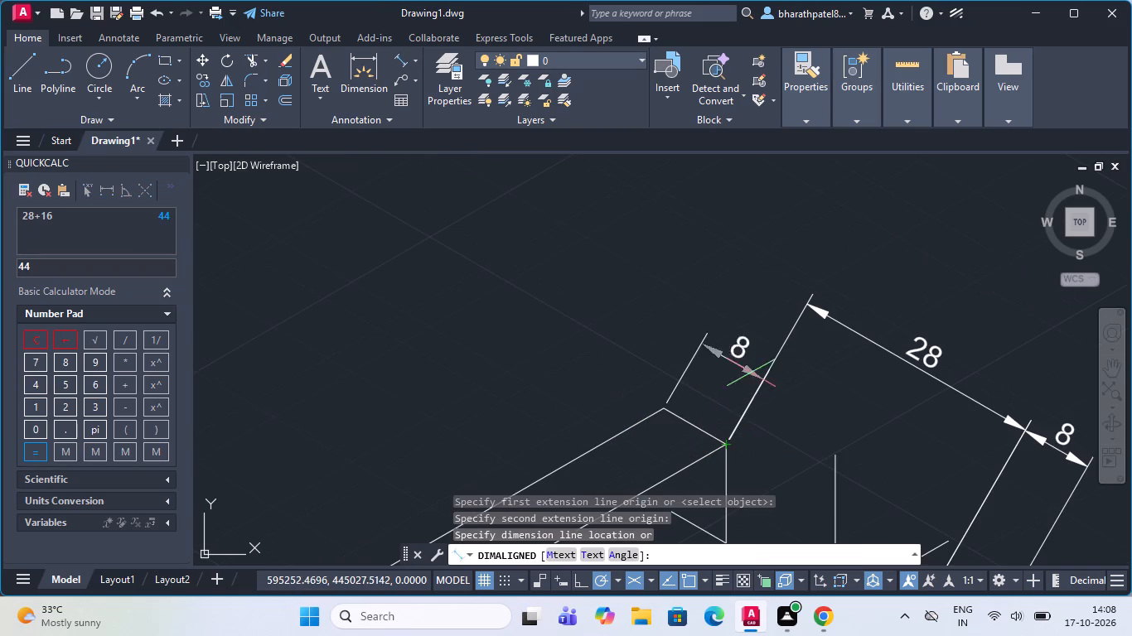
left_click(794, 297)
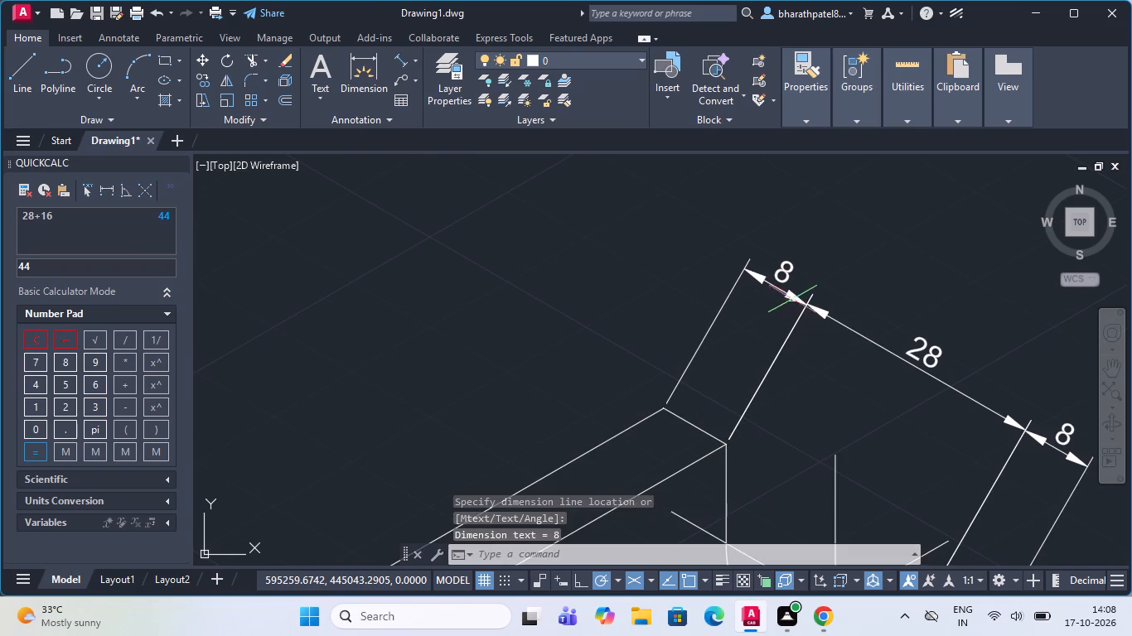
Add an aligned dimension along the base's right end edge, from its front upper corner to the hole's centreline, placed on the top face.
scroll(664, 319, "down", 4)
scroll(662, 390, "up", 2)
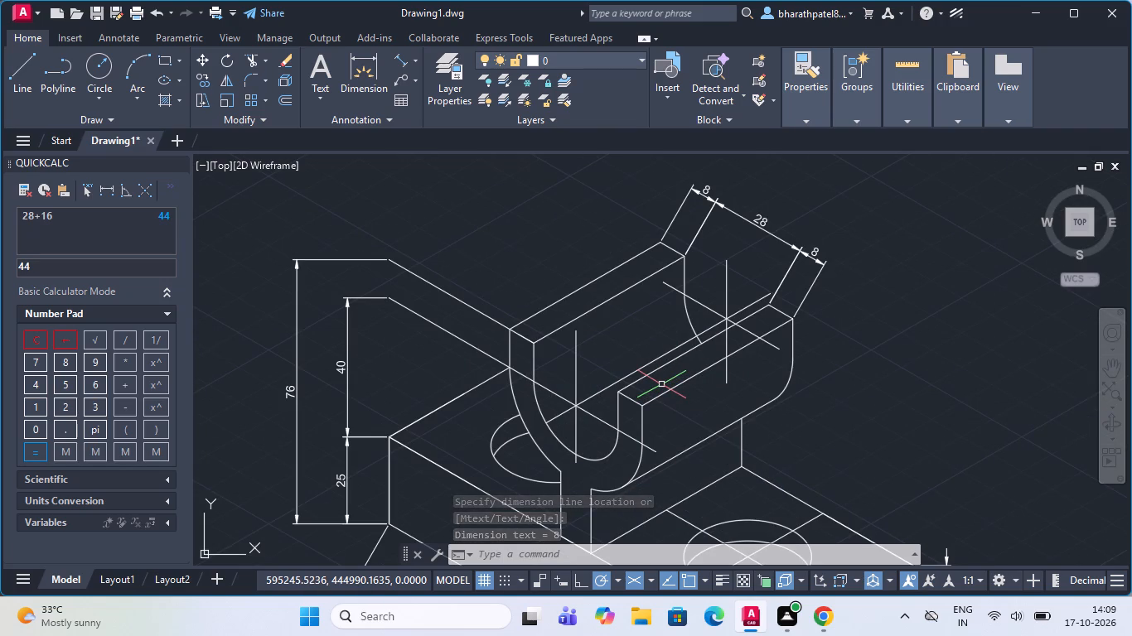
scroll(669, 383, "down", 1)
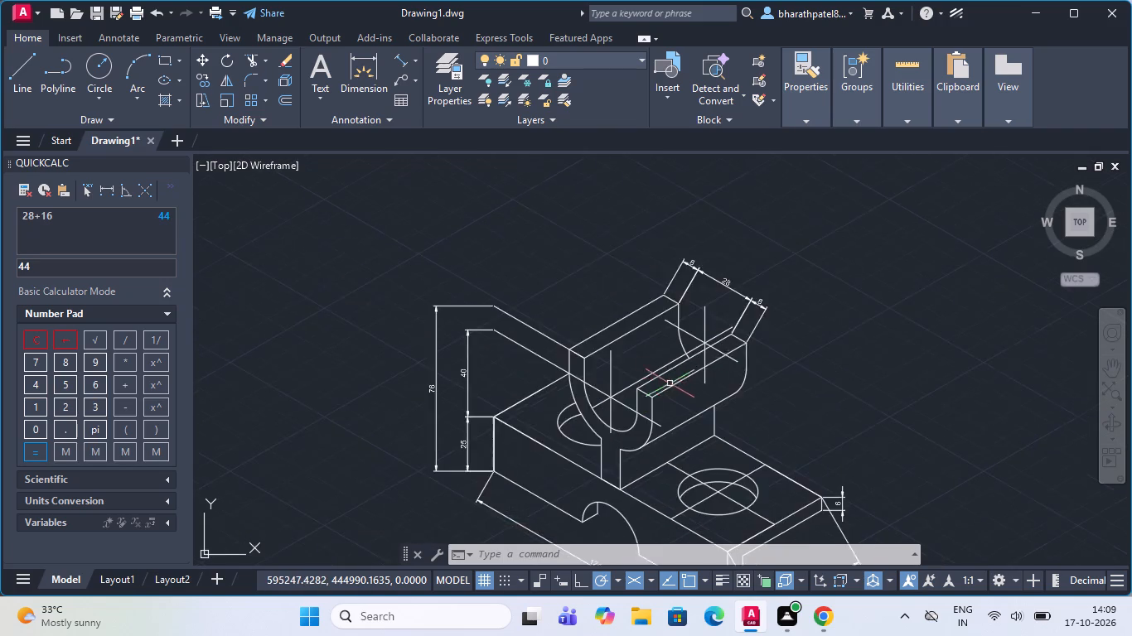
scroll(683, 366, "down", 1)
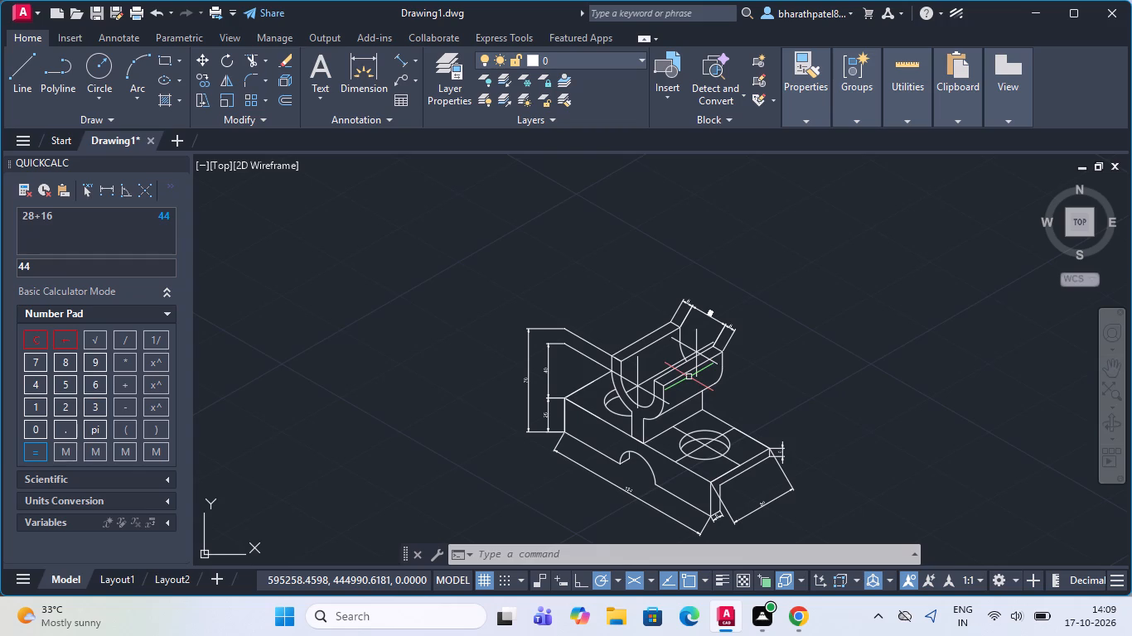
left_click(399, 60)
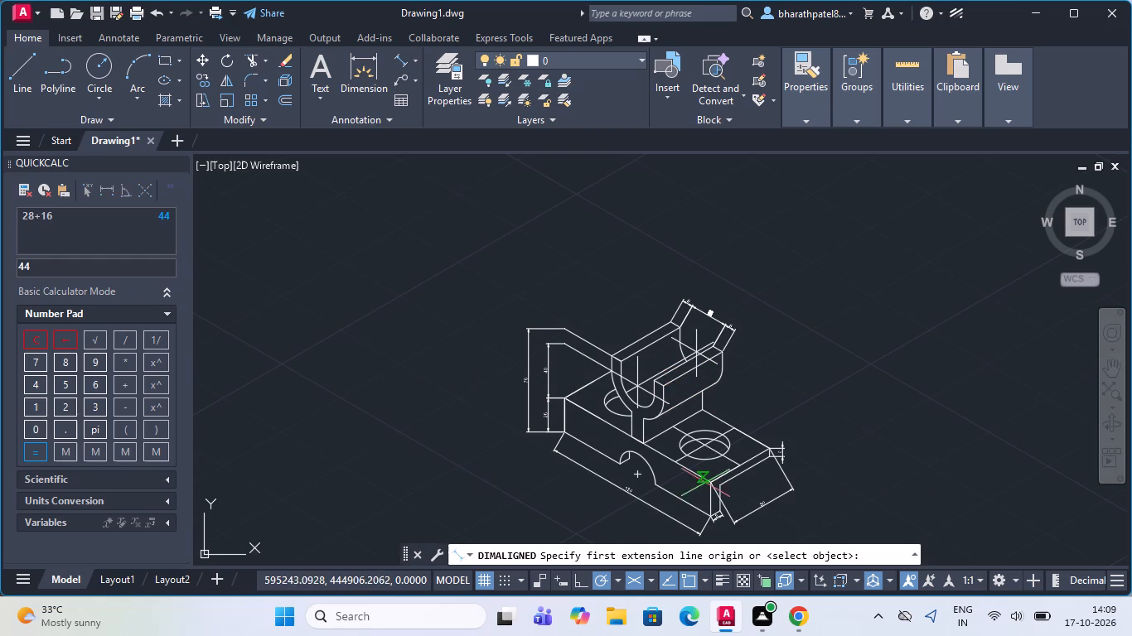
scroll(727, 487, "up", 4)
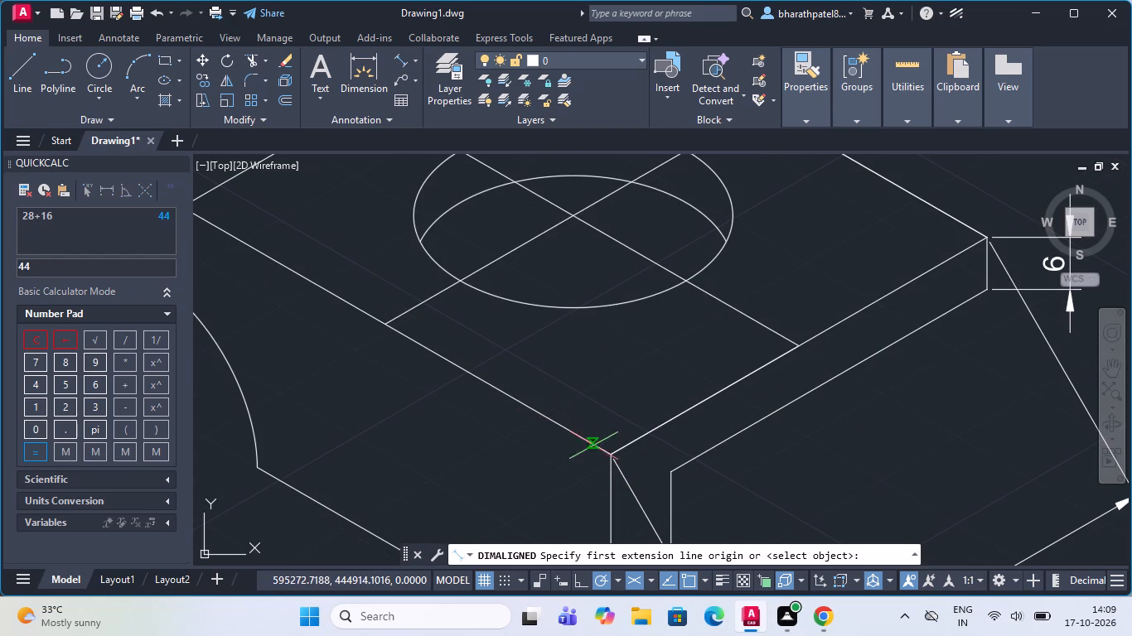
left_click(611, 458)
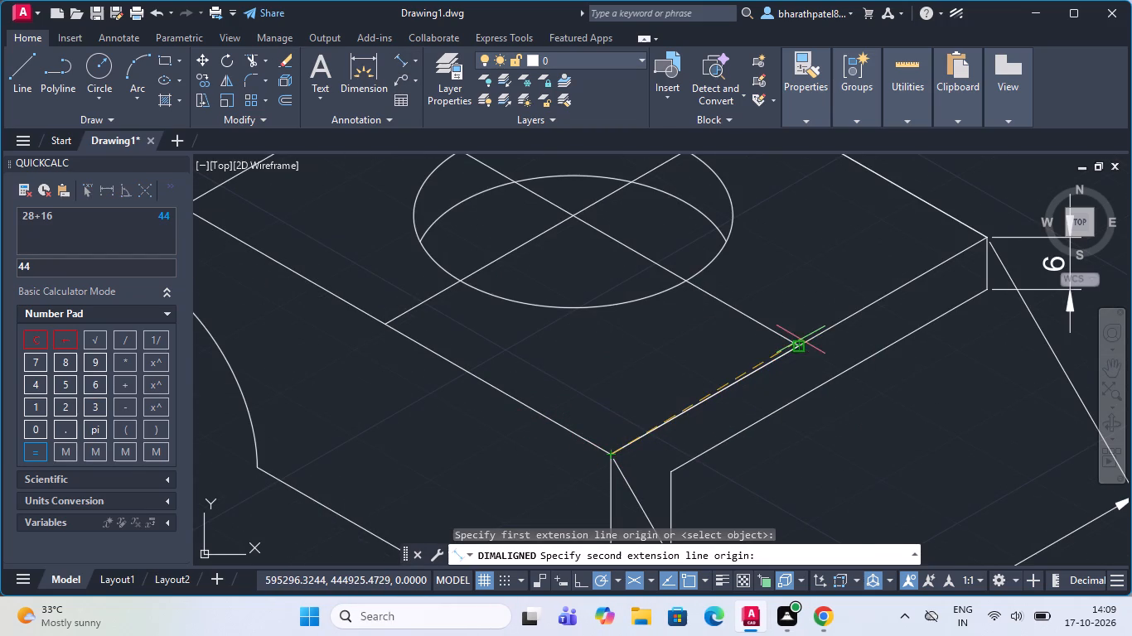
left_click(801, 343)
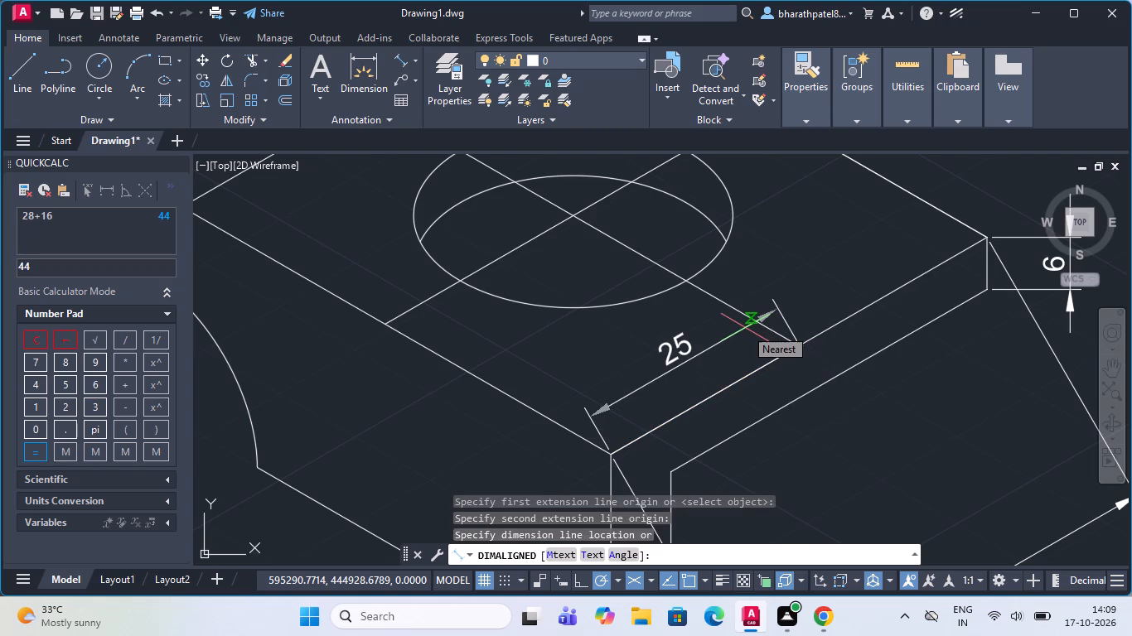
left_click(745, 328)
Add an aligned dimension along the base's rear top edge, from the hole's centreline to the right corner, placed on the top face.
scroll(737, 359, "down", 2)
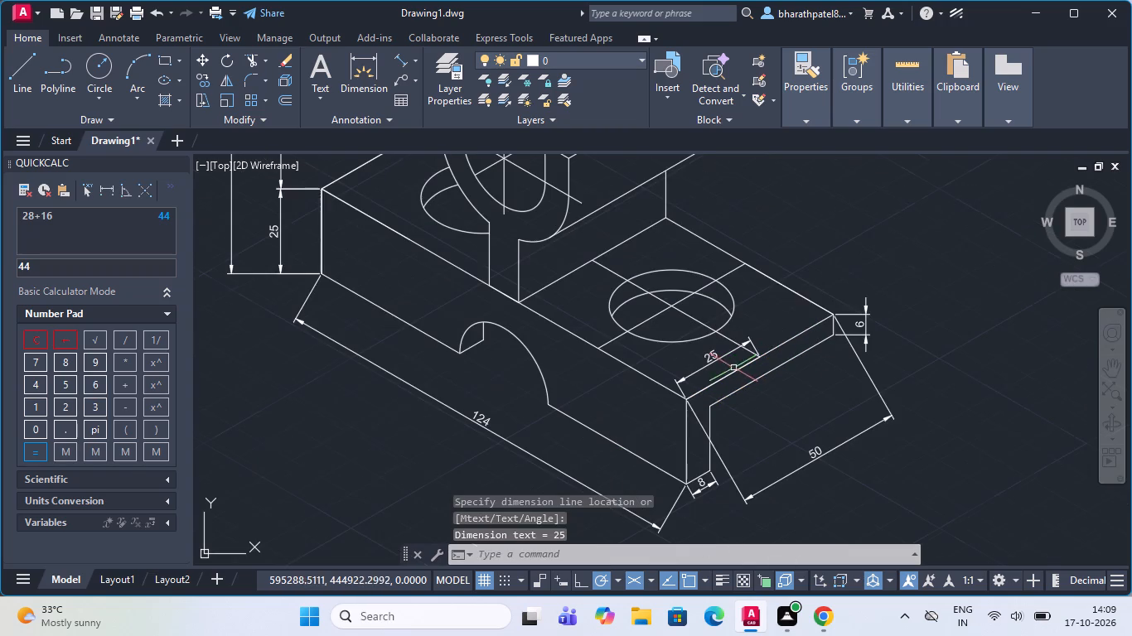
scroll(815, 274, "up", 2)
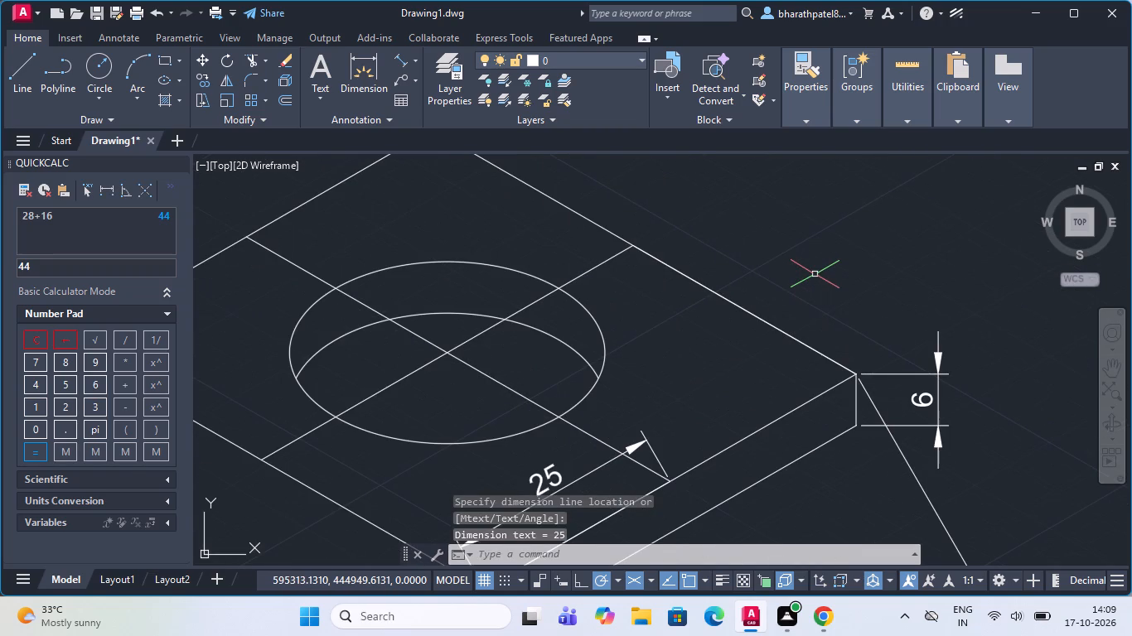
left_click(404, 59)
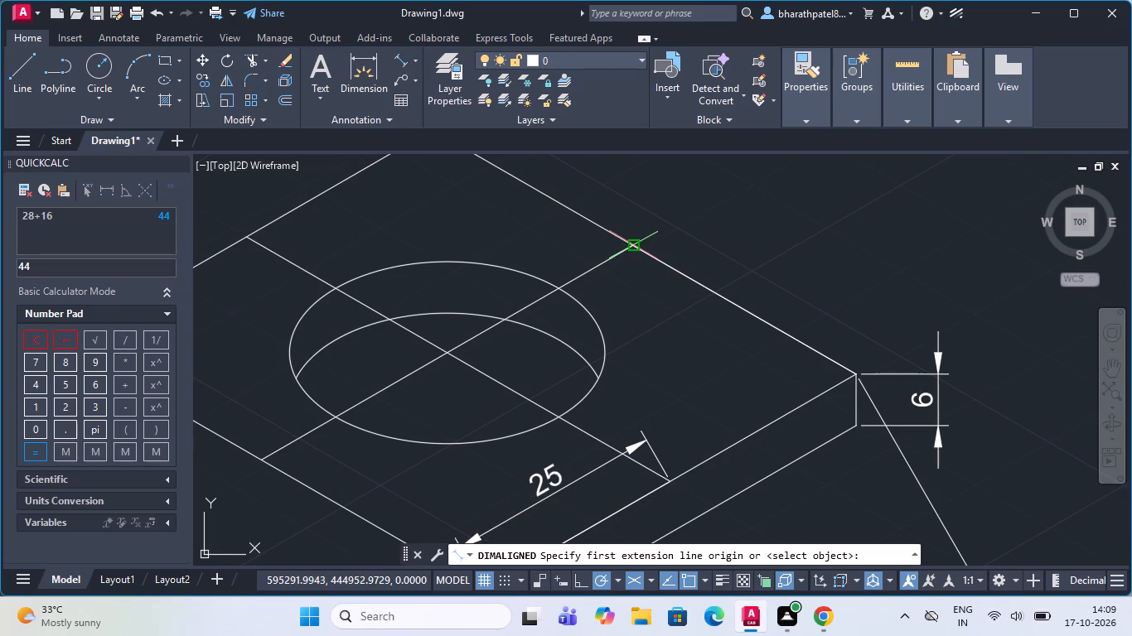
left_click(632, 243)
left_click(856, 373)
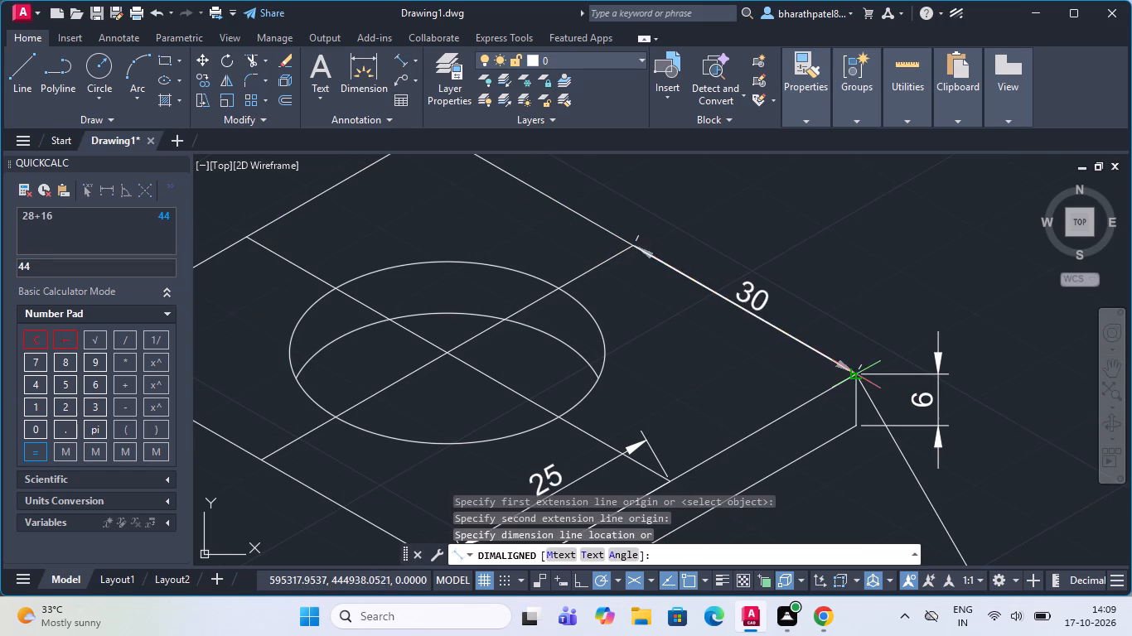
left_click(802, 389)
Trim away the base's front top edge segment between the two vertical lines of the stem under the ring.
scroll(800, 388, "down", 3)
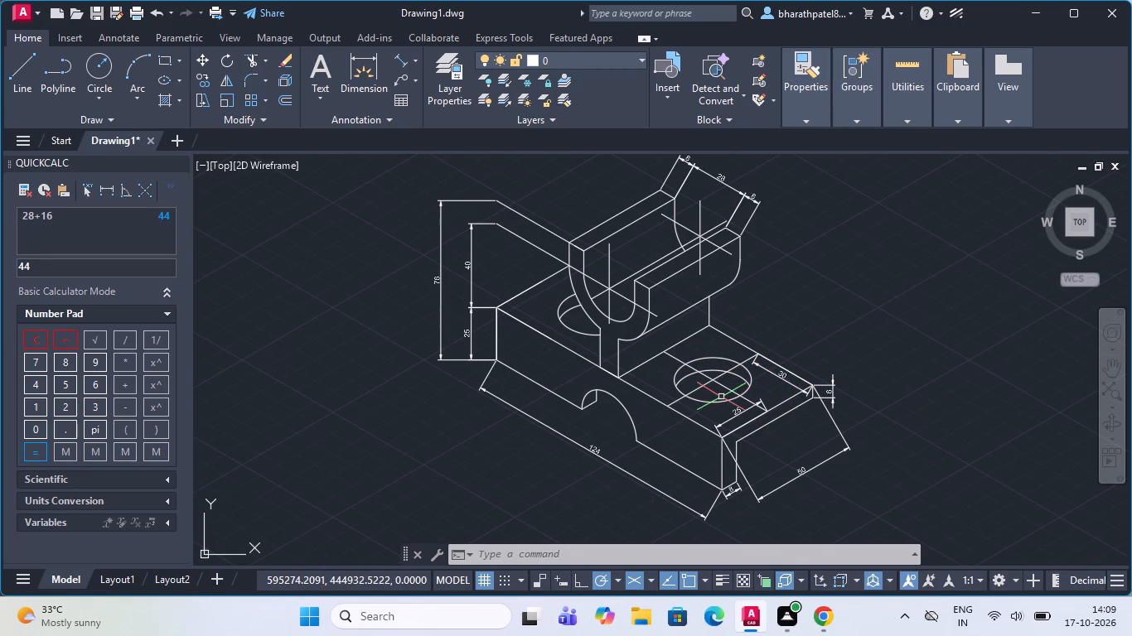
scroll(717, 393, "up", 3)
scroll(717, 393, "down", 1)
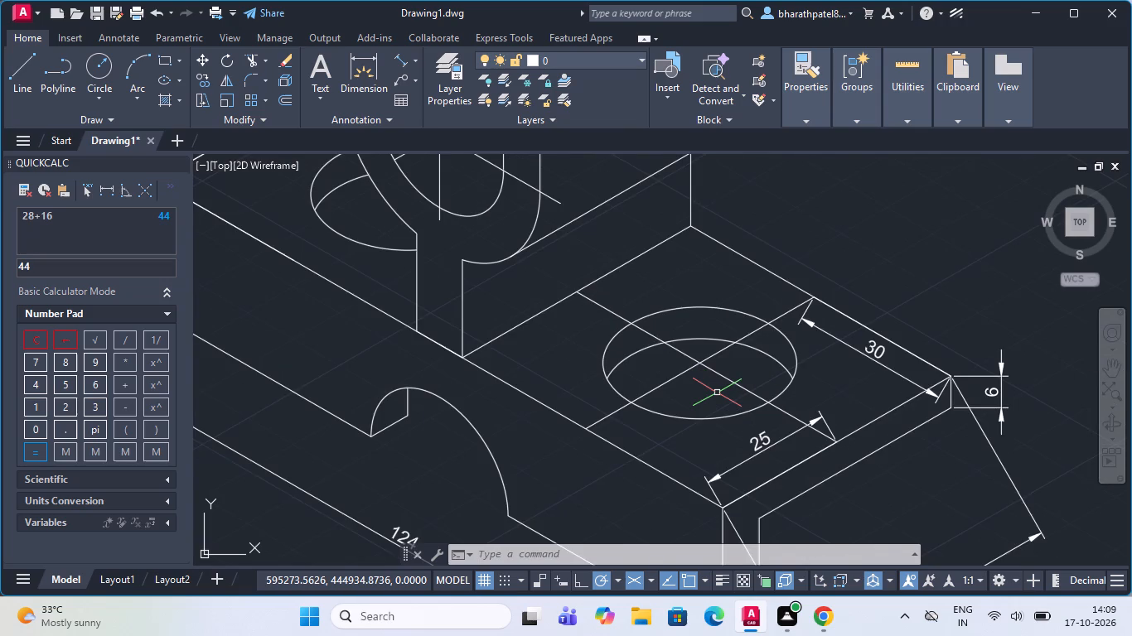
scroll(717, 393, "down", 1)
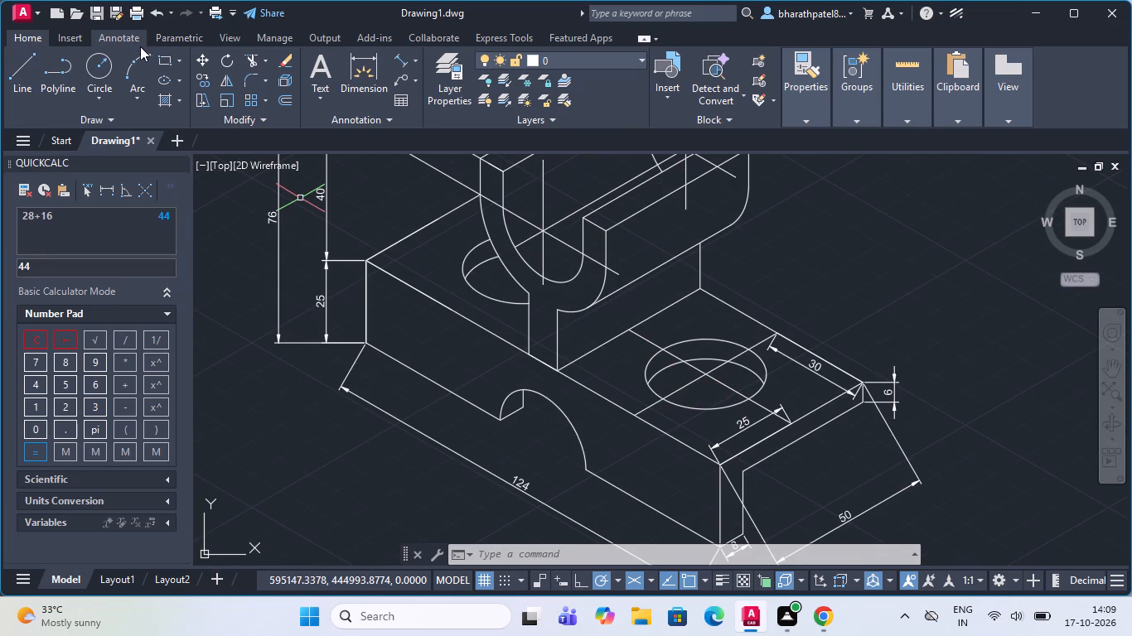
left_click(249, 55)
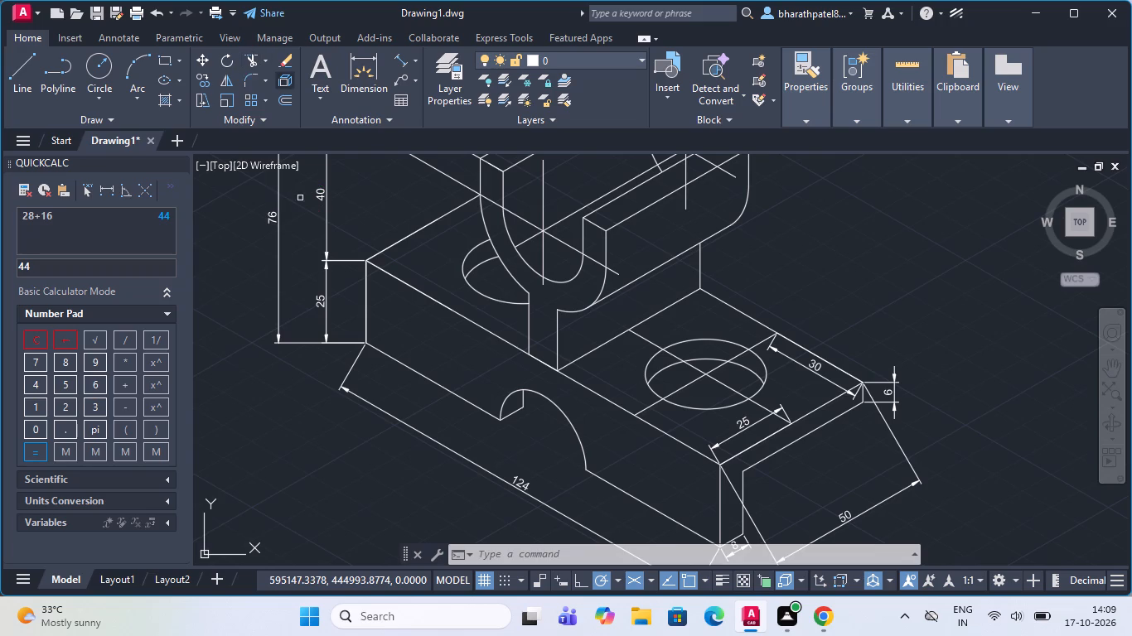
left_click(544, 362)
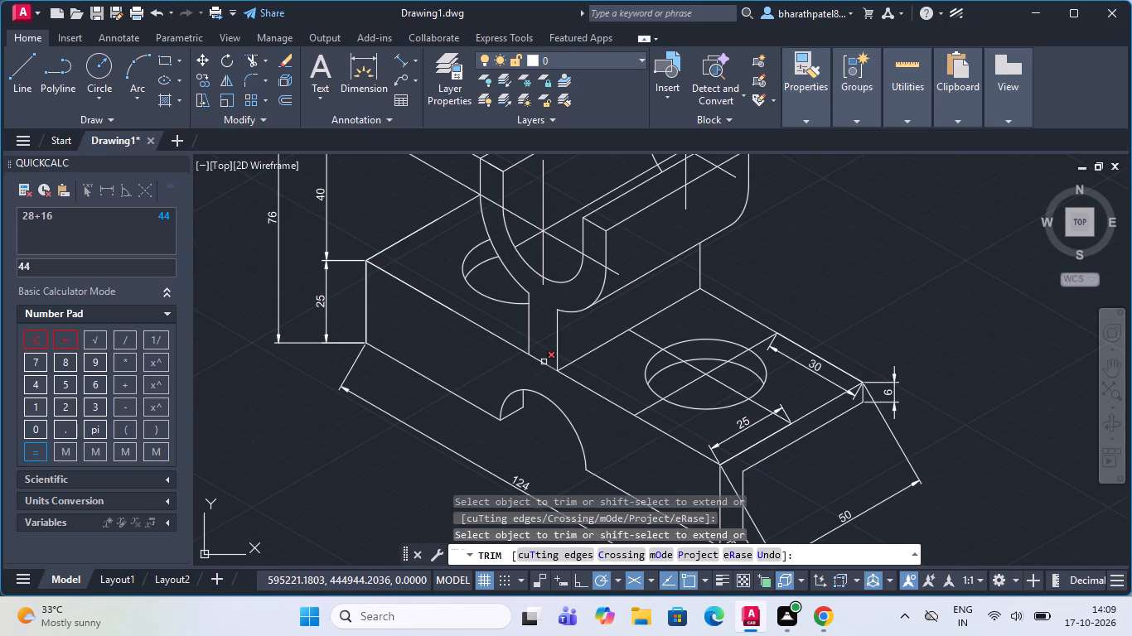
double_click(544, 362)
left_click(541, 365)
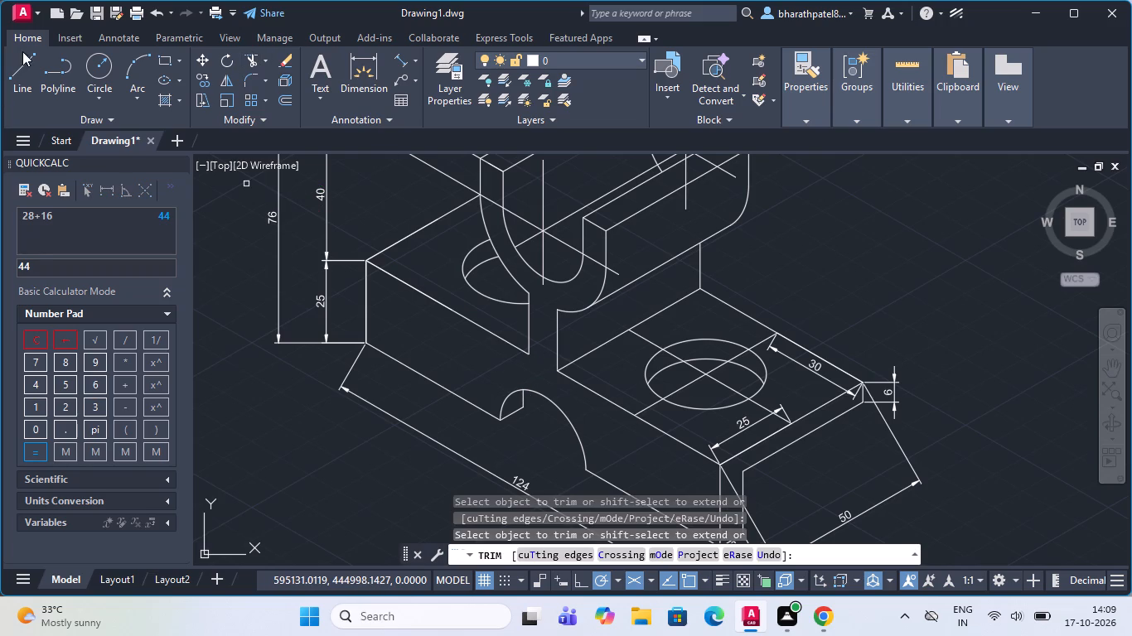
Add an aligned dimension across the stem's width between the lower ends of its two vertical lines, placed just above them.
left_click(393, 61)
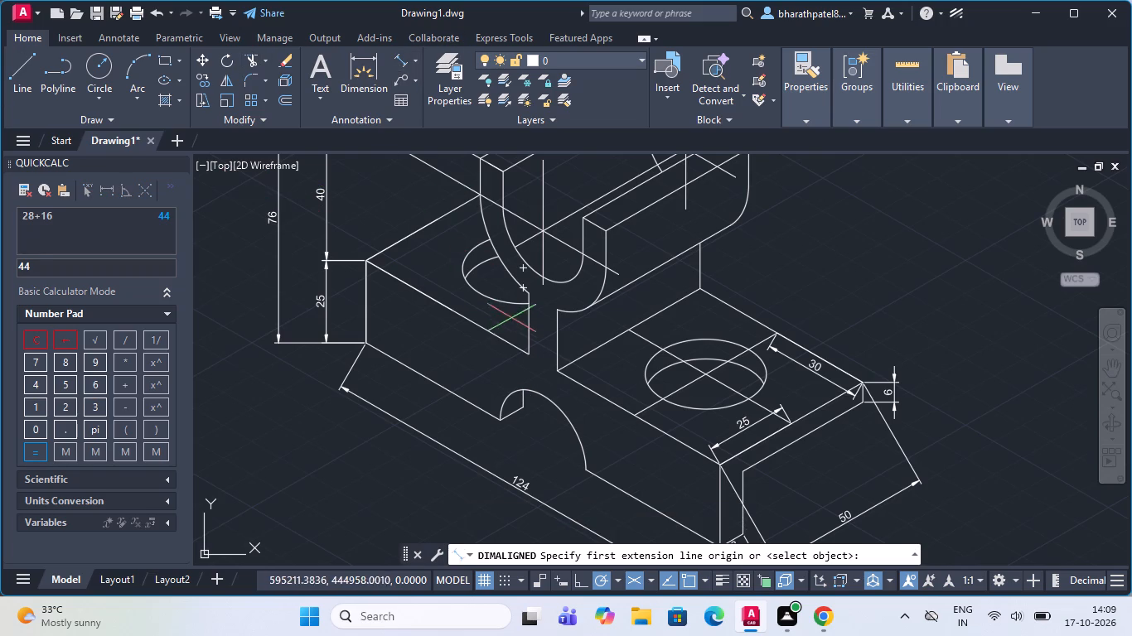
scroll(512, 346, "up", 3)
left_click(685, 443)
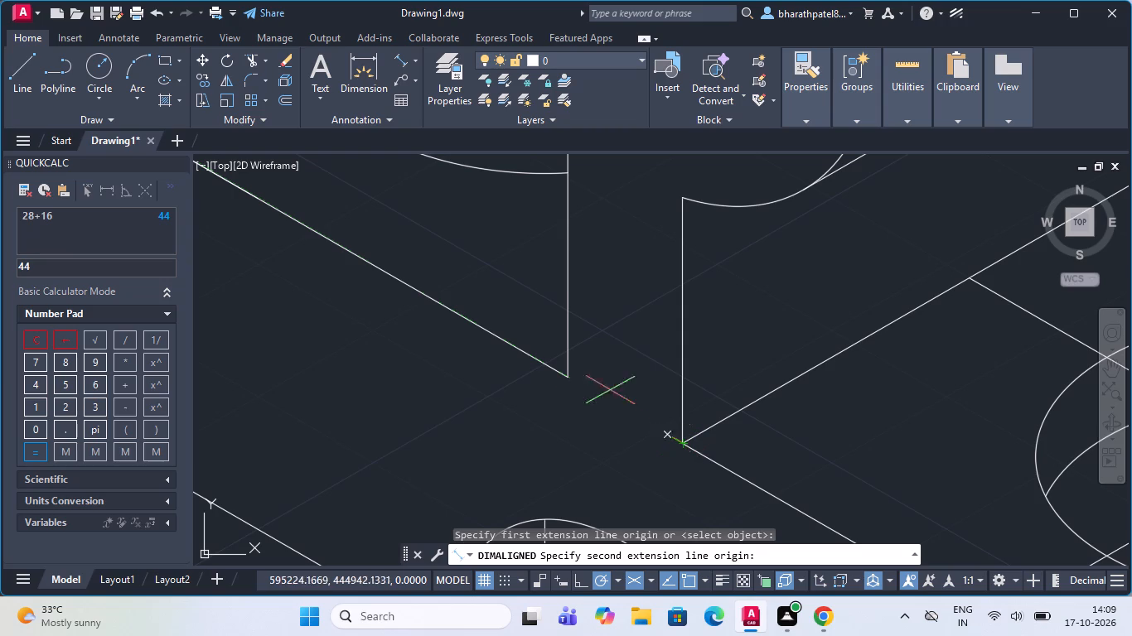
left_click(566, 373)
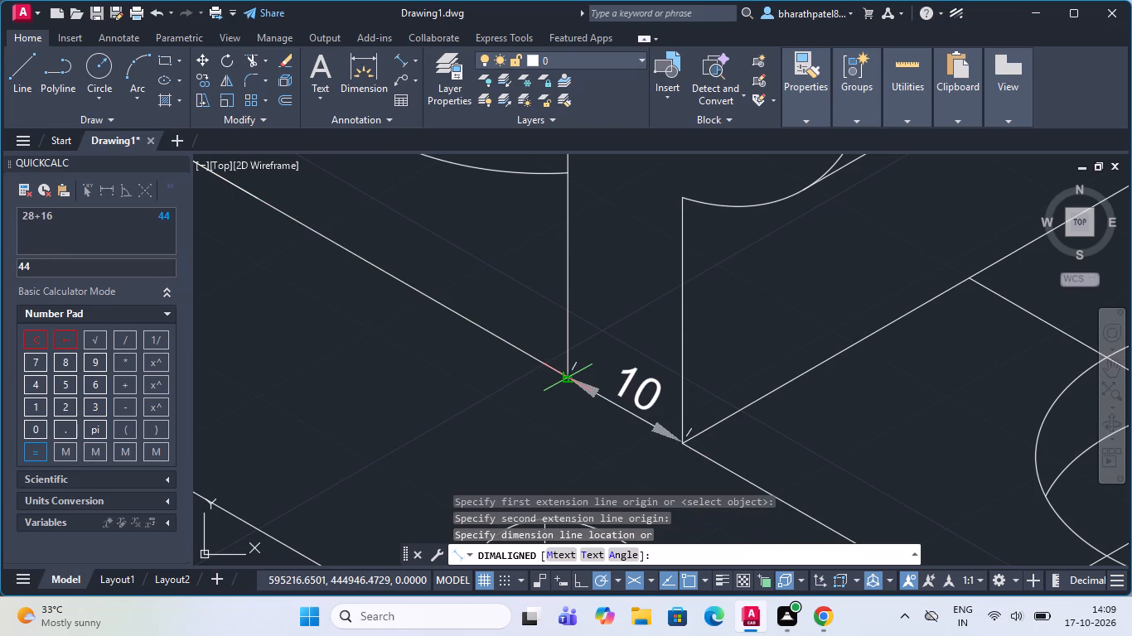
left_click(586, 326)
Load the ACAD_ISO02W100 ISO dash linetype from acadiso.lin into the drawing.
scroll(466, 390, "down", 6)
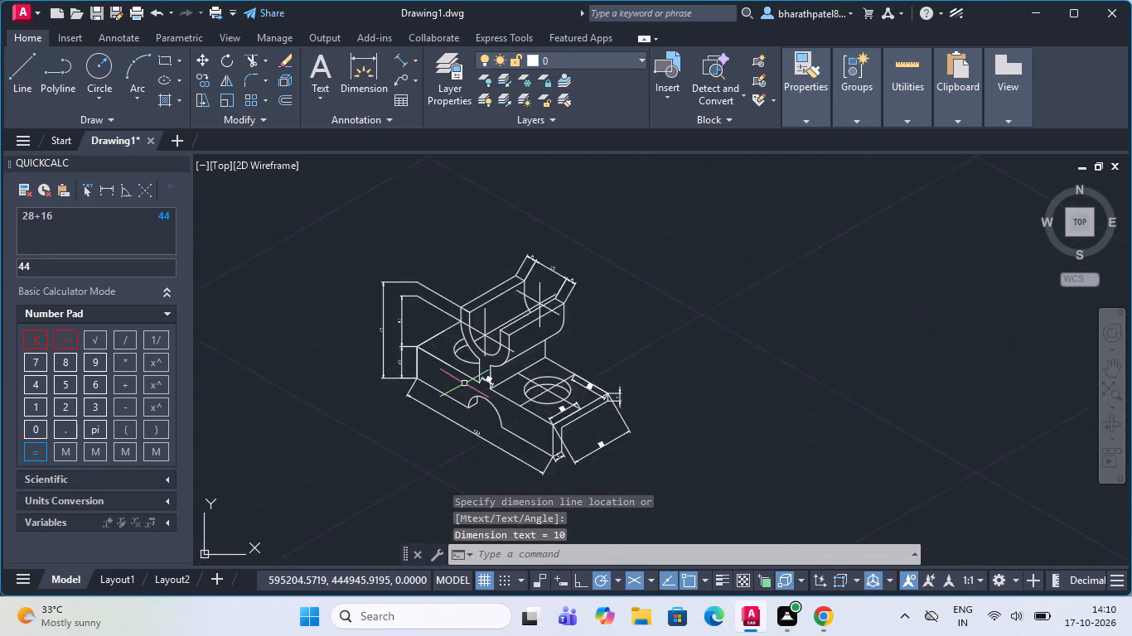
scroll(375, 355, "up", 3)
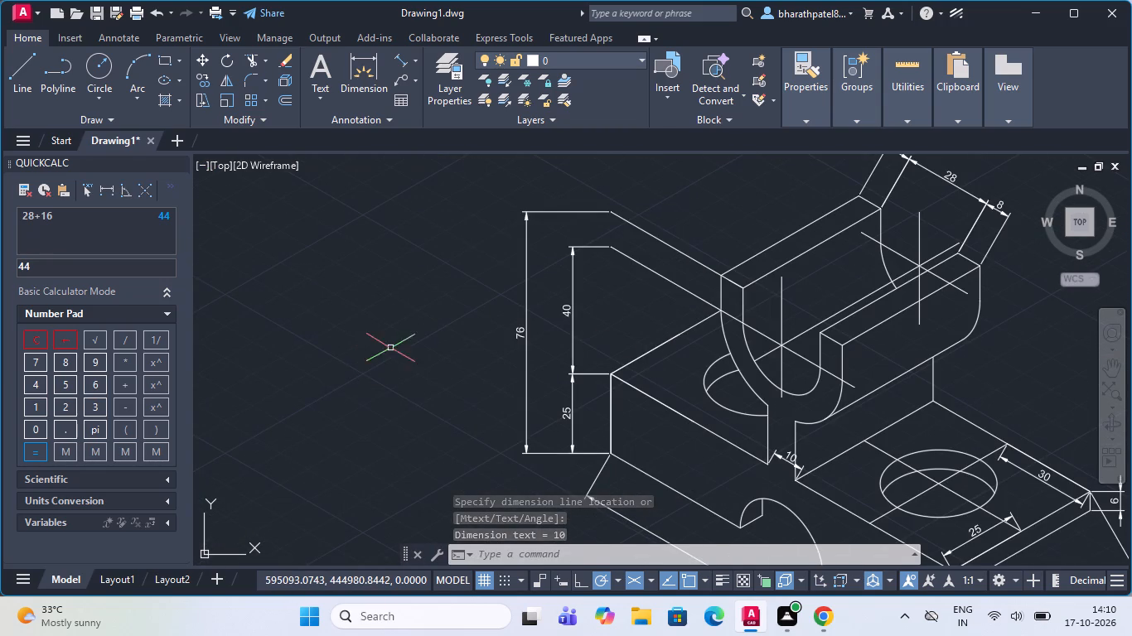
scroll(623, 336, "down", 2)
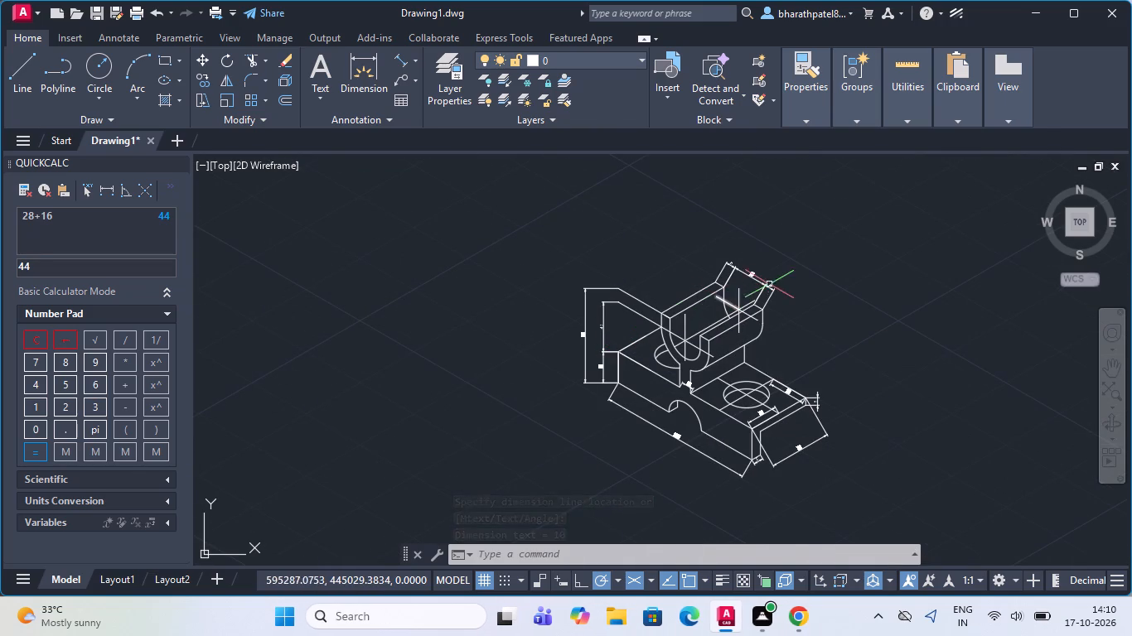
scroll(769, 284, "up", 2)
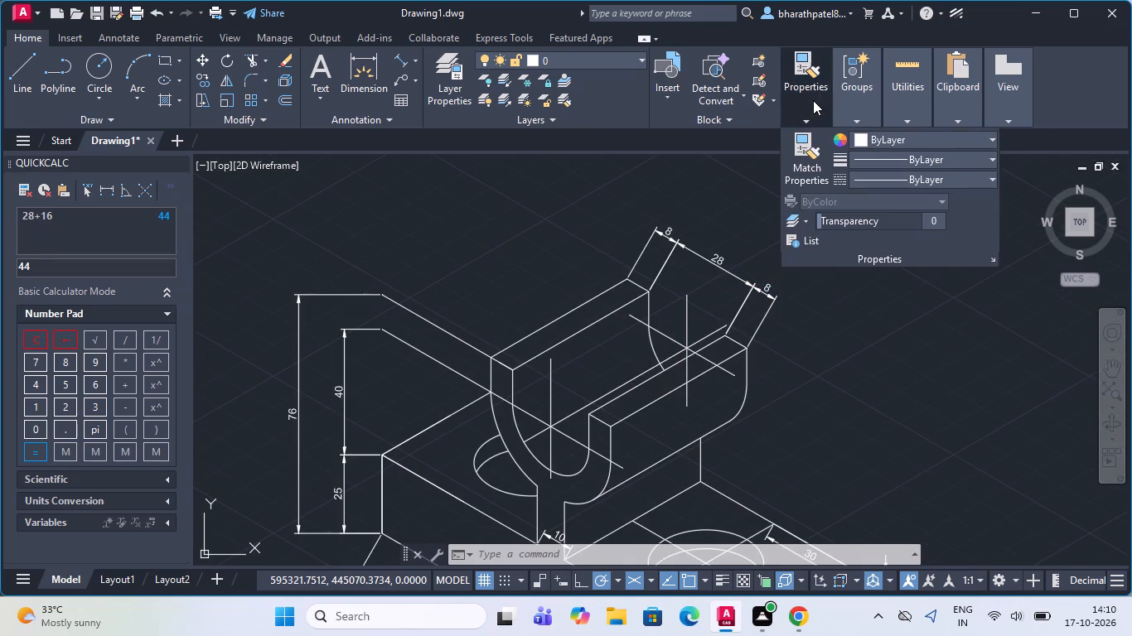
left_click(852, 178)
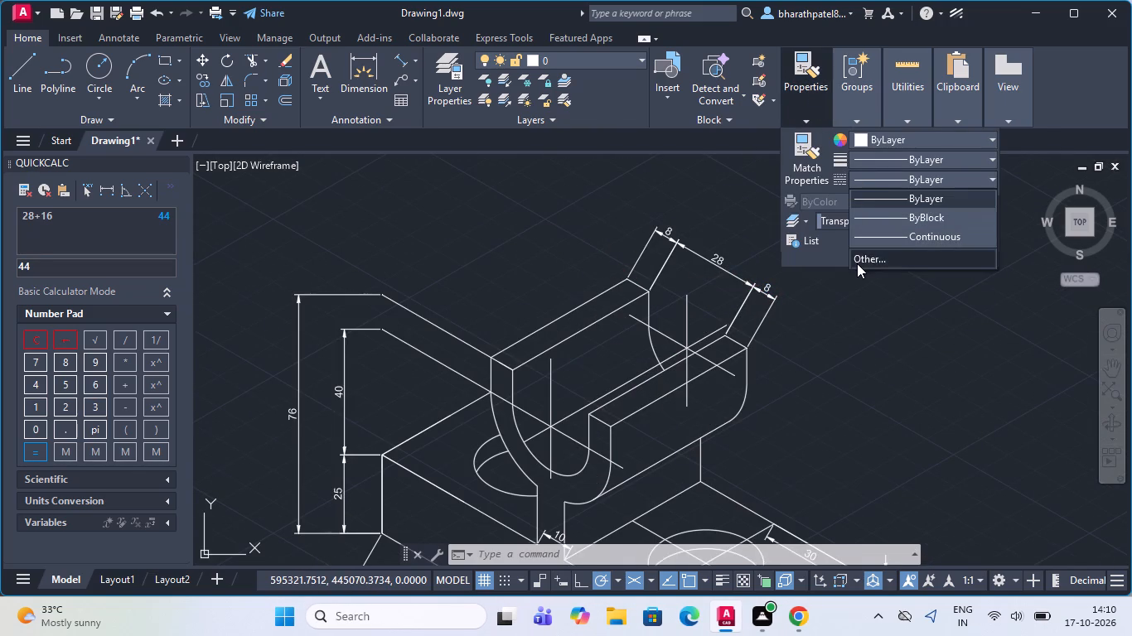
left_click(859, 260)
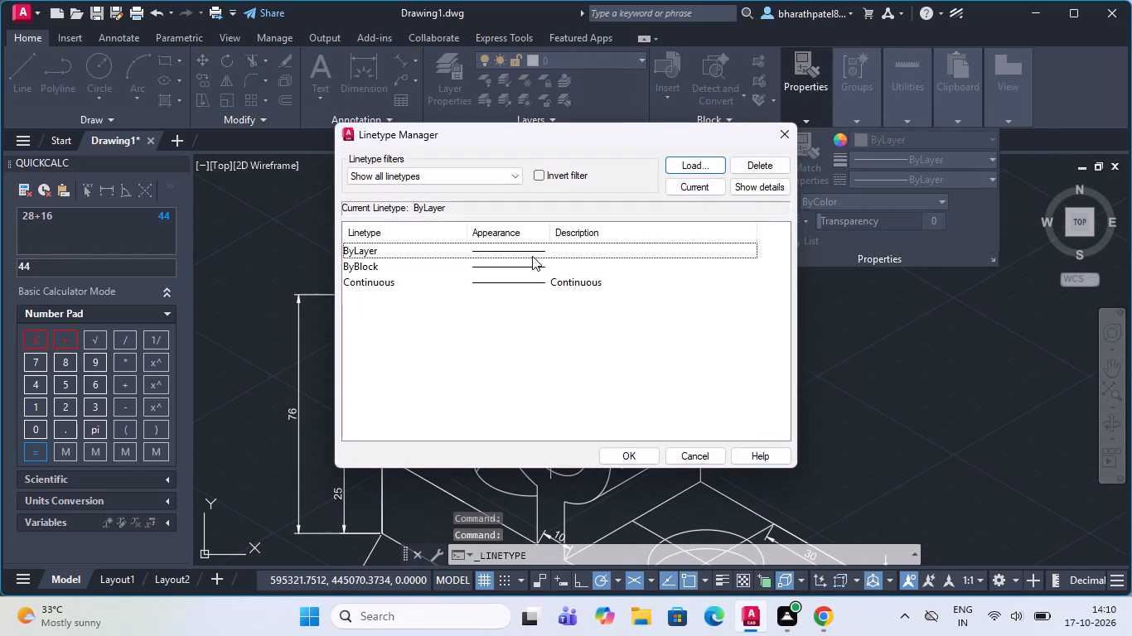
left_click(674, 161)
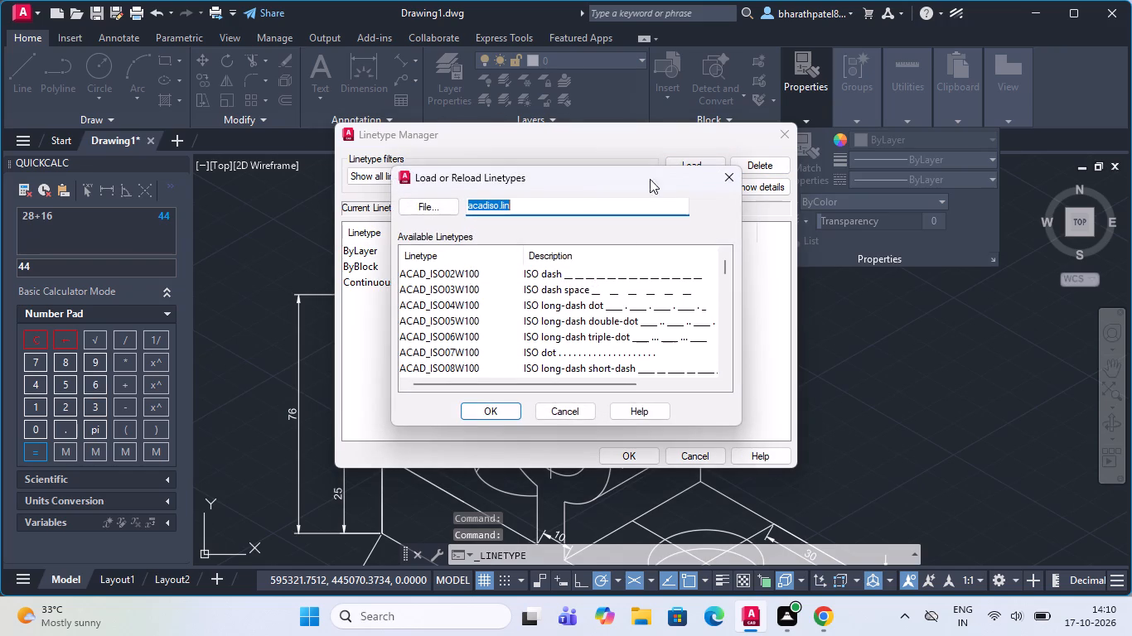
left_click(590, 271)
left_click(590, 276)
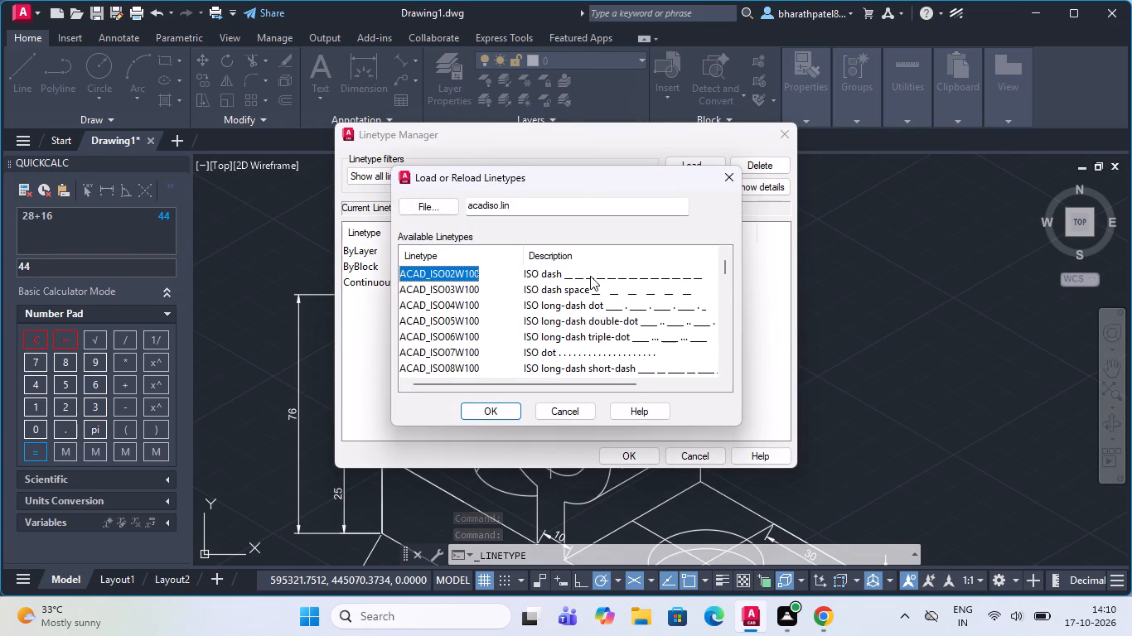
left_click(590, 276)
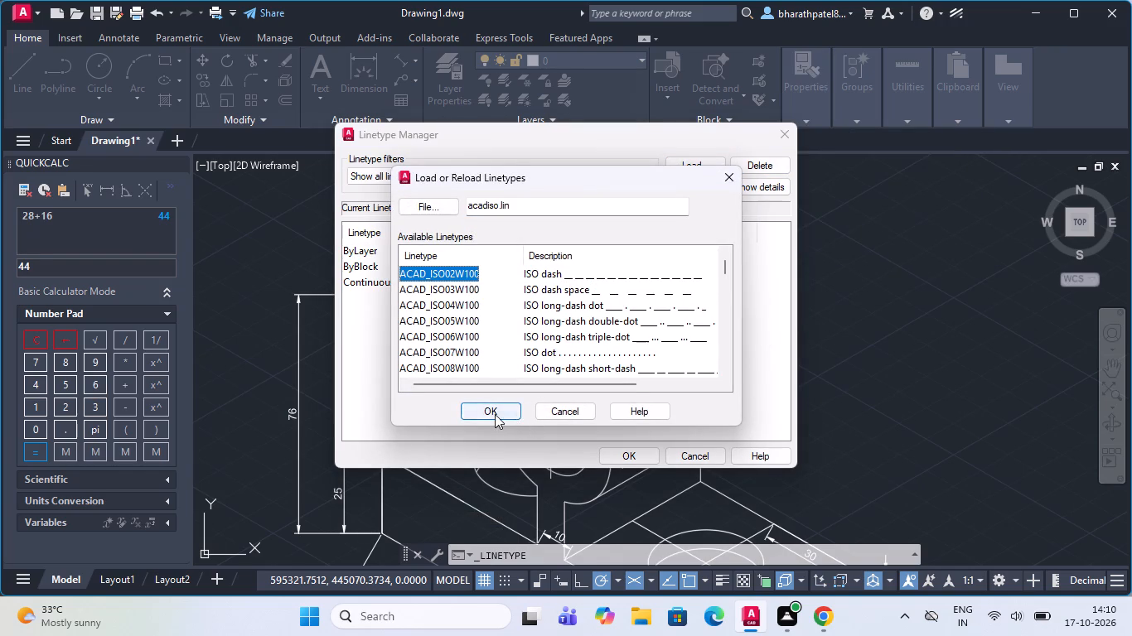
left_click(495, 414)
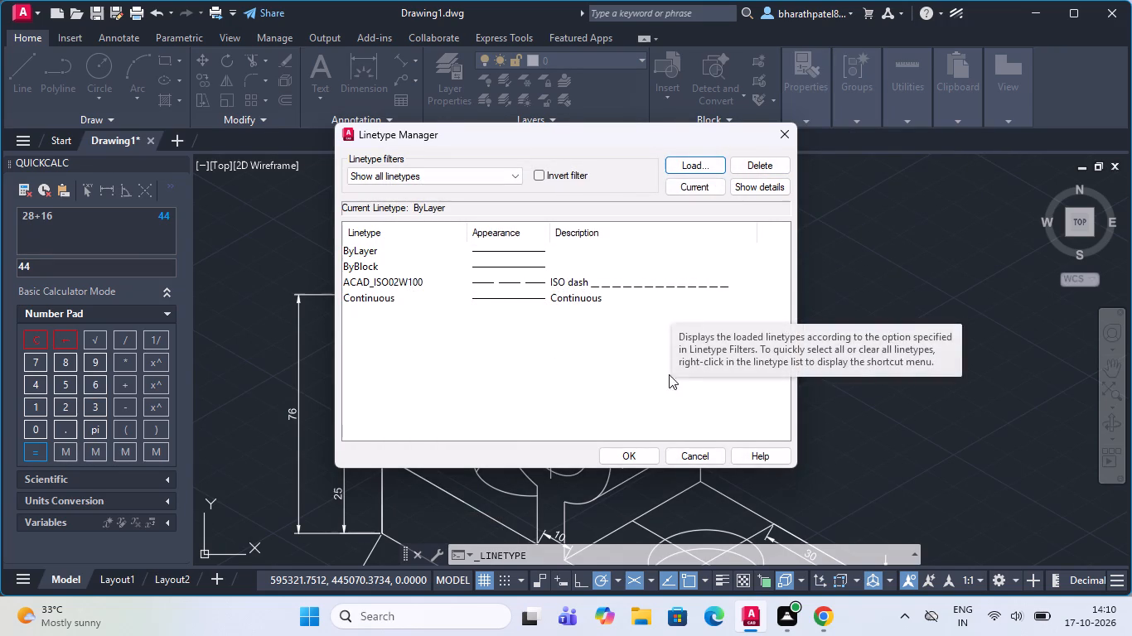
Accept the loaded linetypes and close the Linetype Manager.
left_click(628, 455)
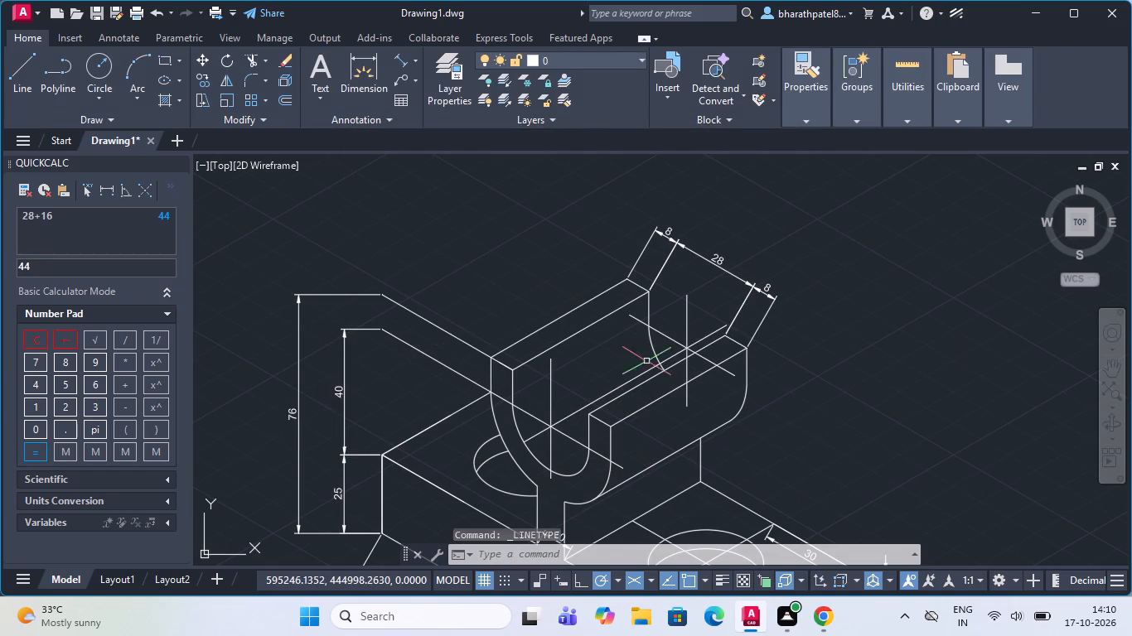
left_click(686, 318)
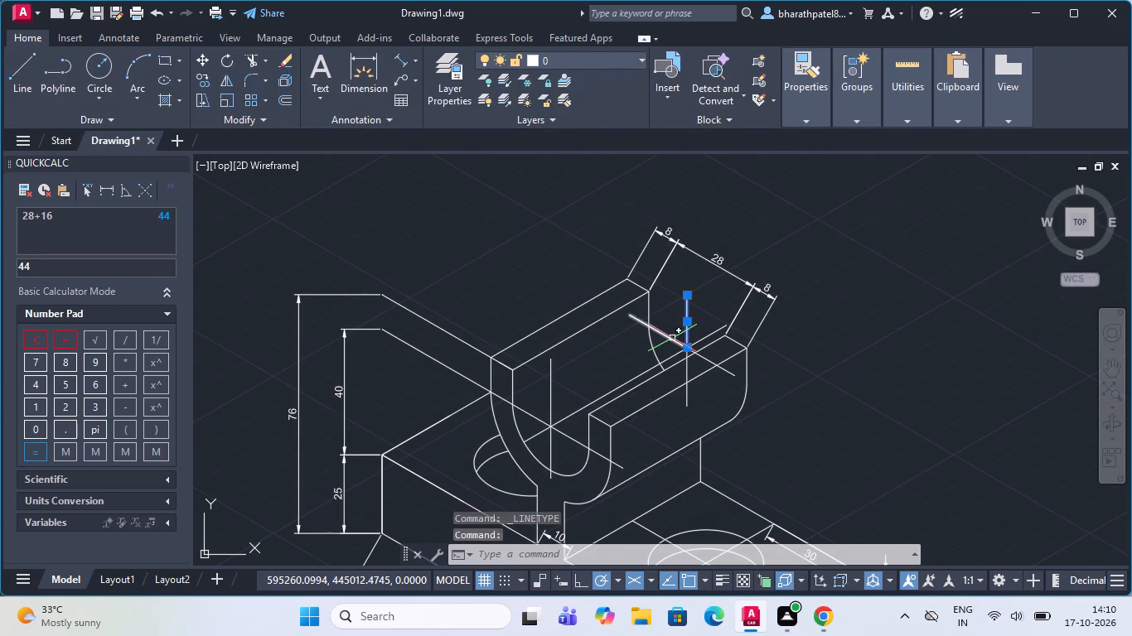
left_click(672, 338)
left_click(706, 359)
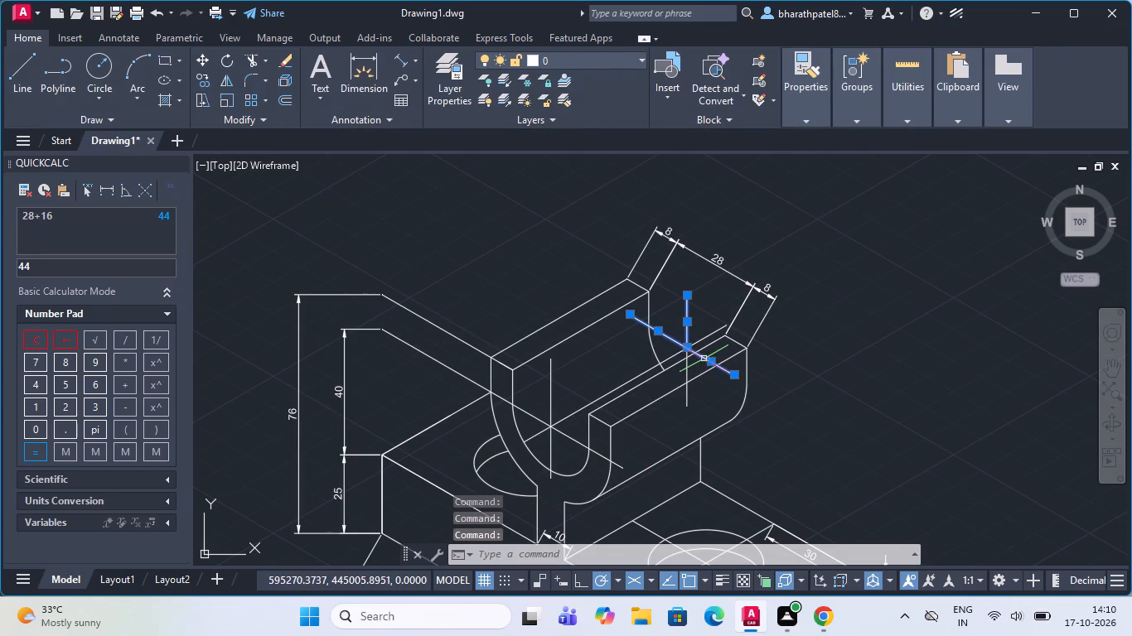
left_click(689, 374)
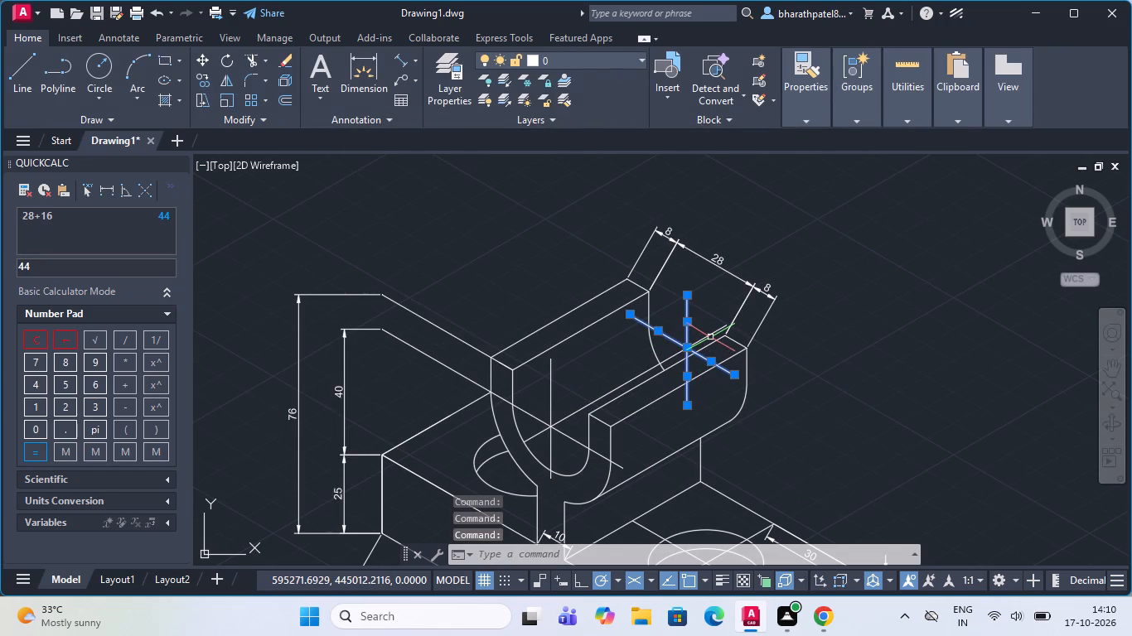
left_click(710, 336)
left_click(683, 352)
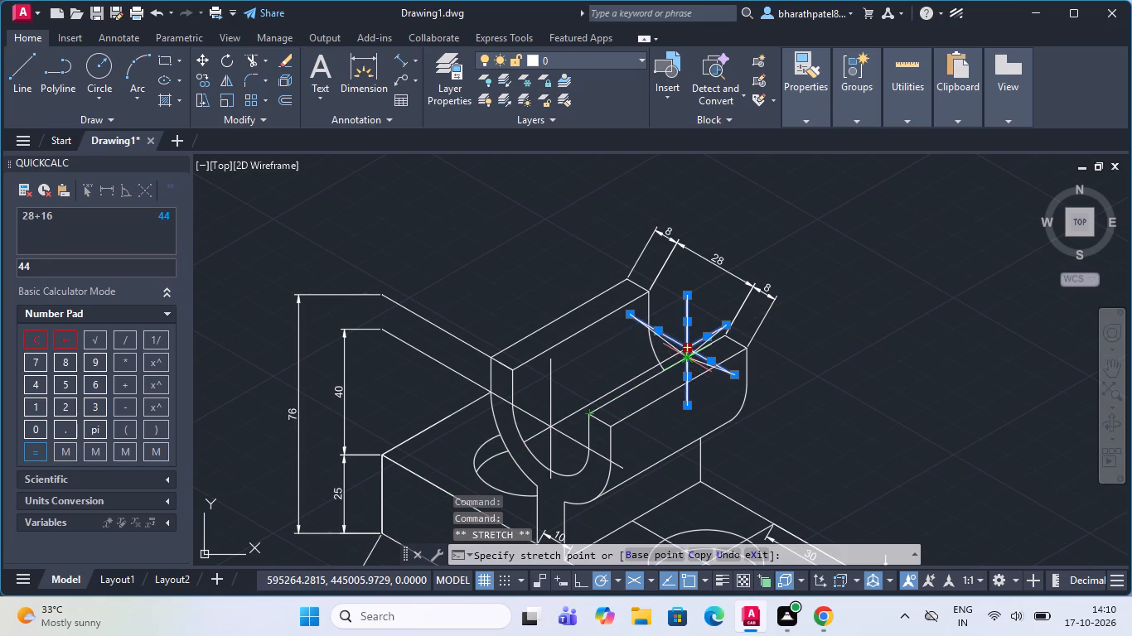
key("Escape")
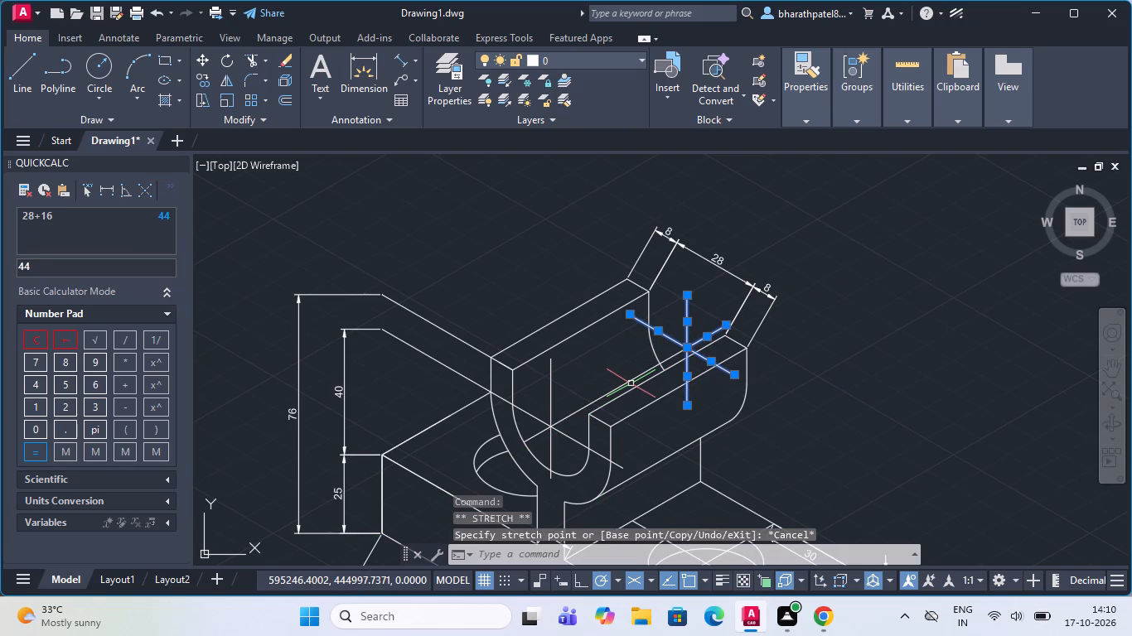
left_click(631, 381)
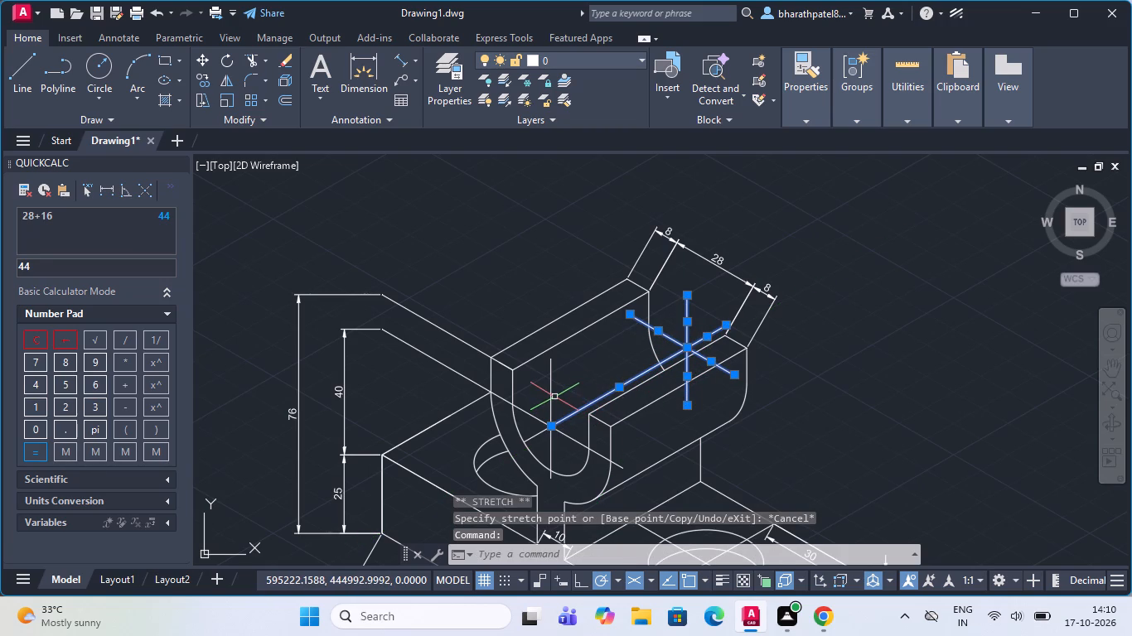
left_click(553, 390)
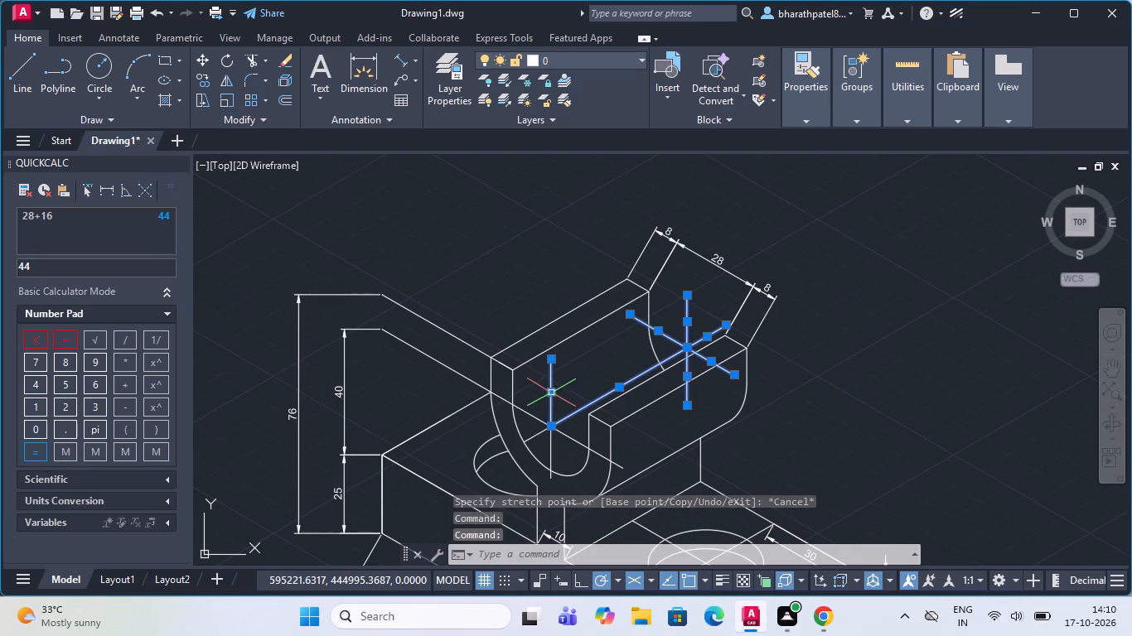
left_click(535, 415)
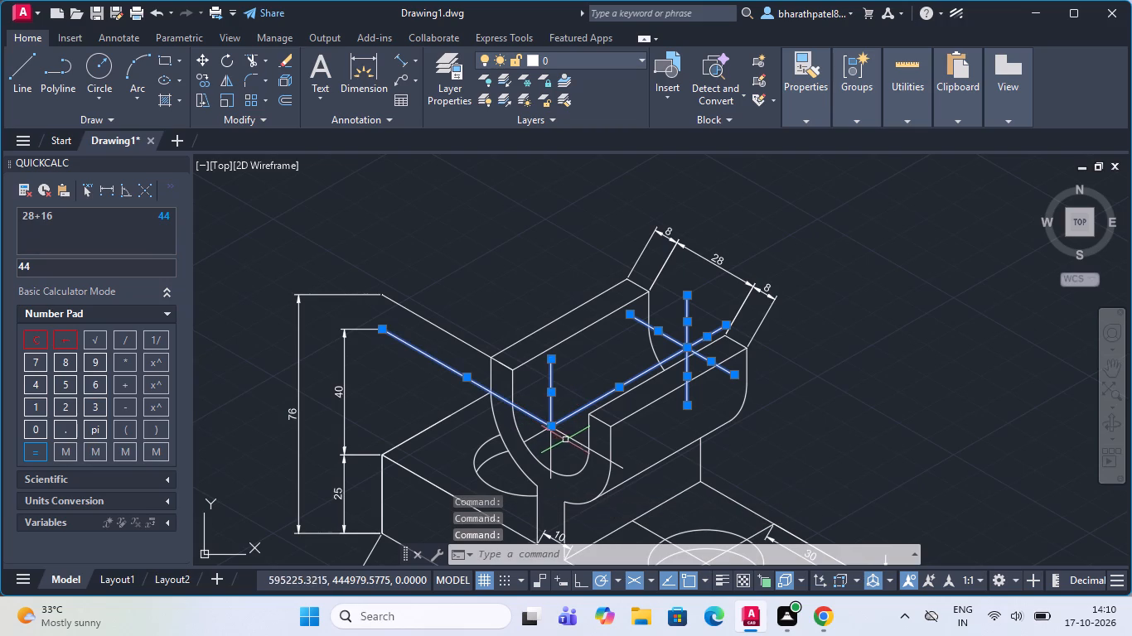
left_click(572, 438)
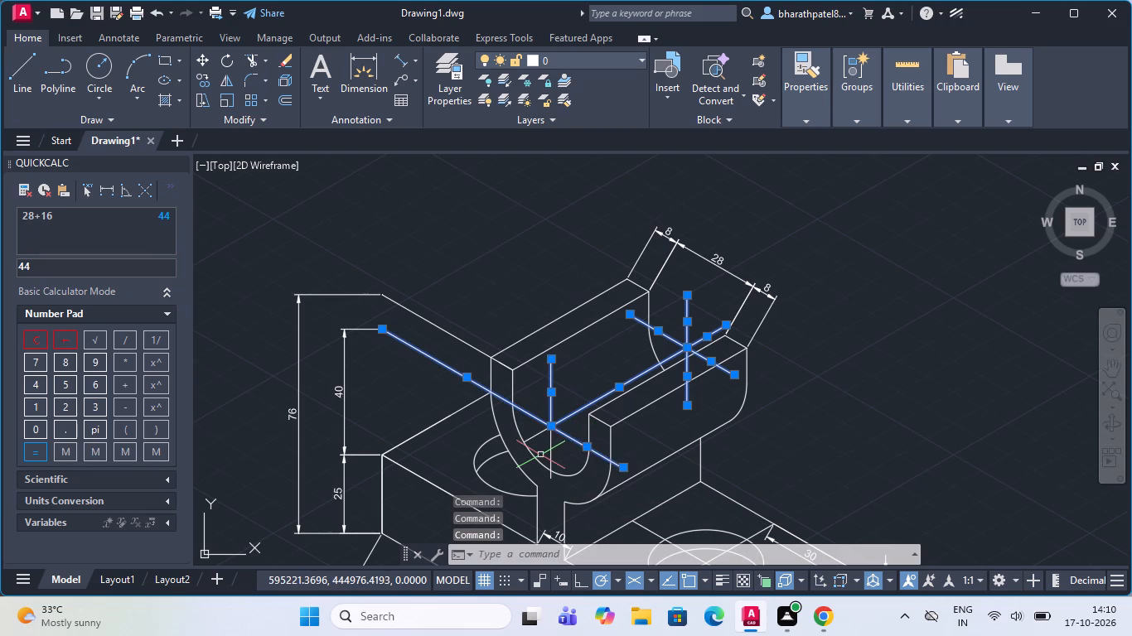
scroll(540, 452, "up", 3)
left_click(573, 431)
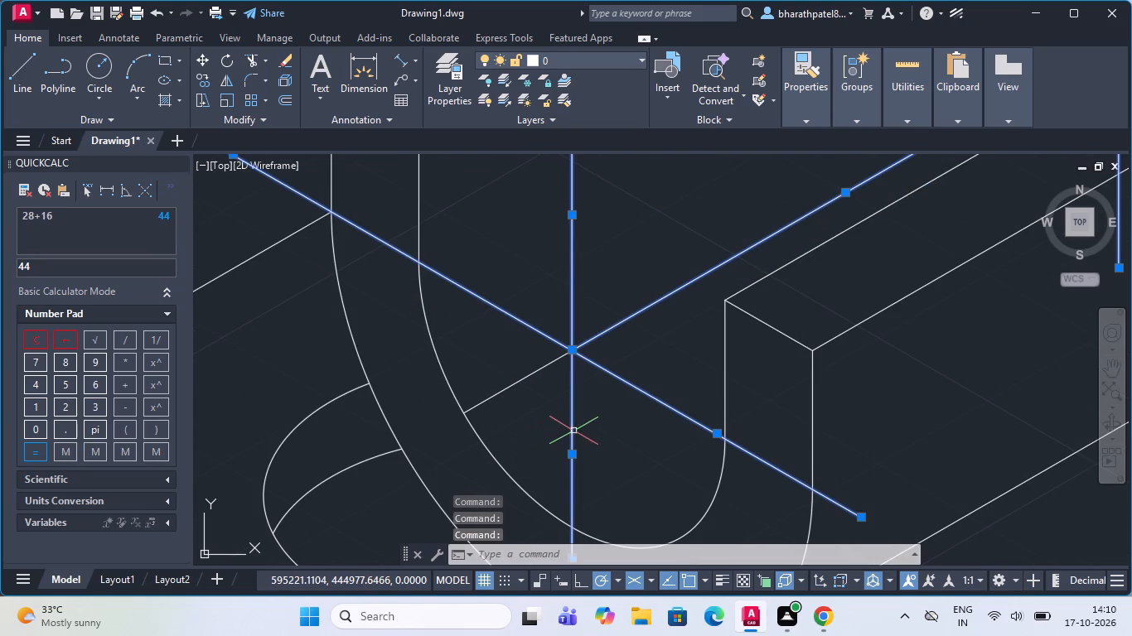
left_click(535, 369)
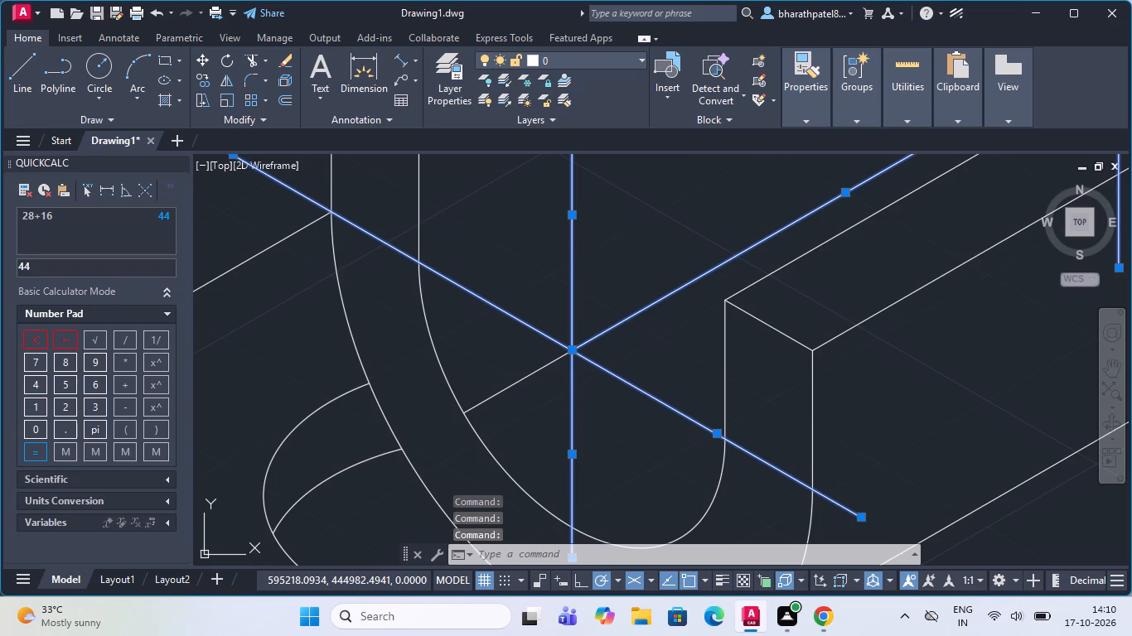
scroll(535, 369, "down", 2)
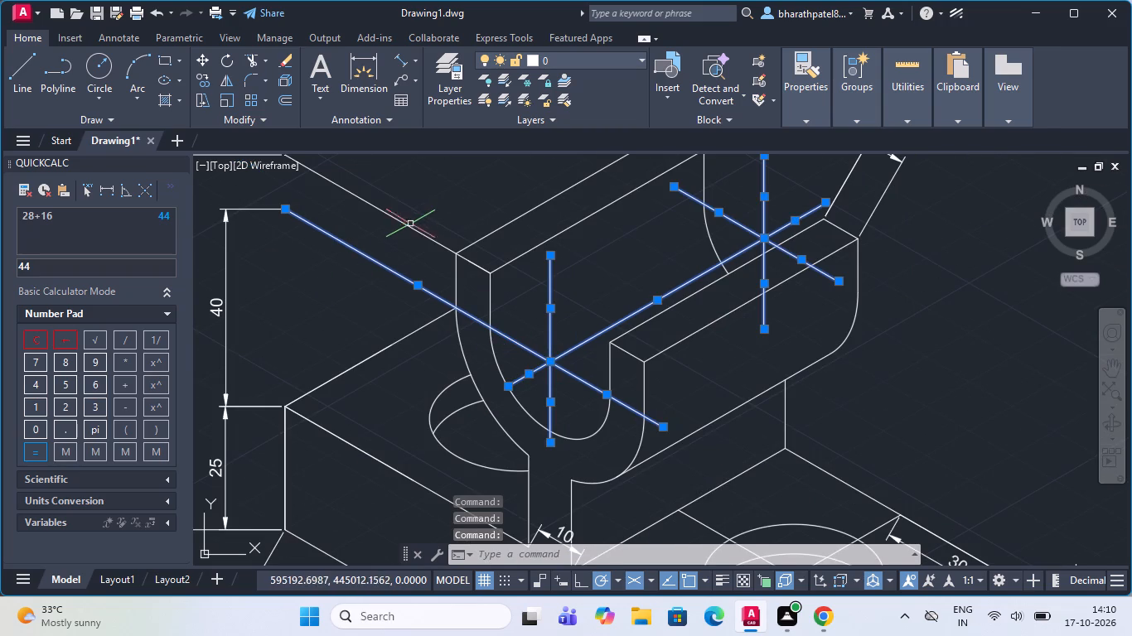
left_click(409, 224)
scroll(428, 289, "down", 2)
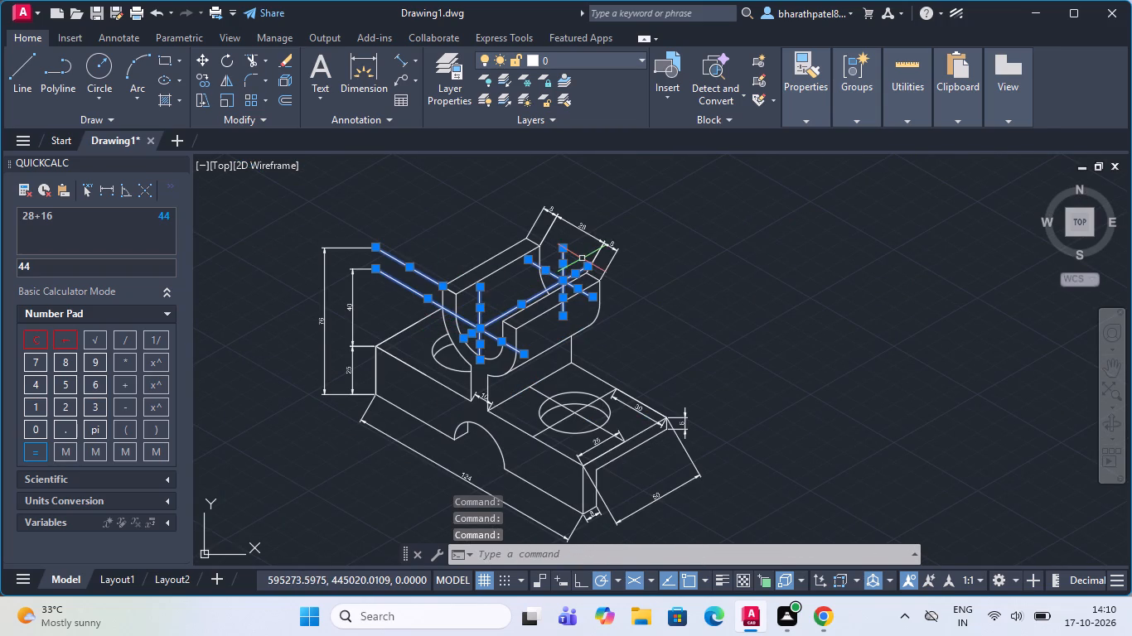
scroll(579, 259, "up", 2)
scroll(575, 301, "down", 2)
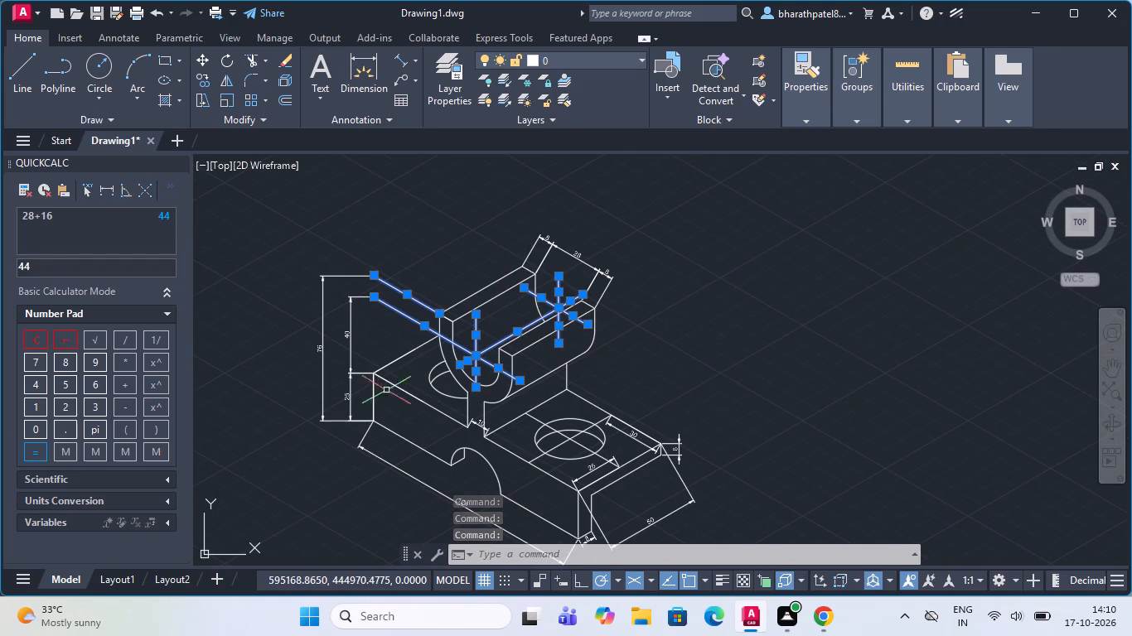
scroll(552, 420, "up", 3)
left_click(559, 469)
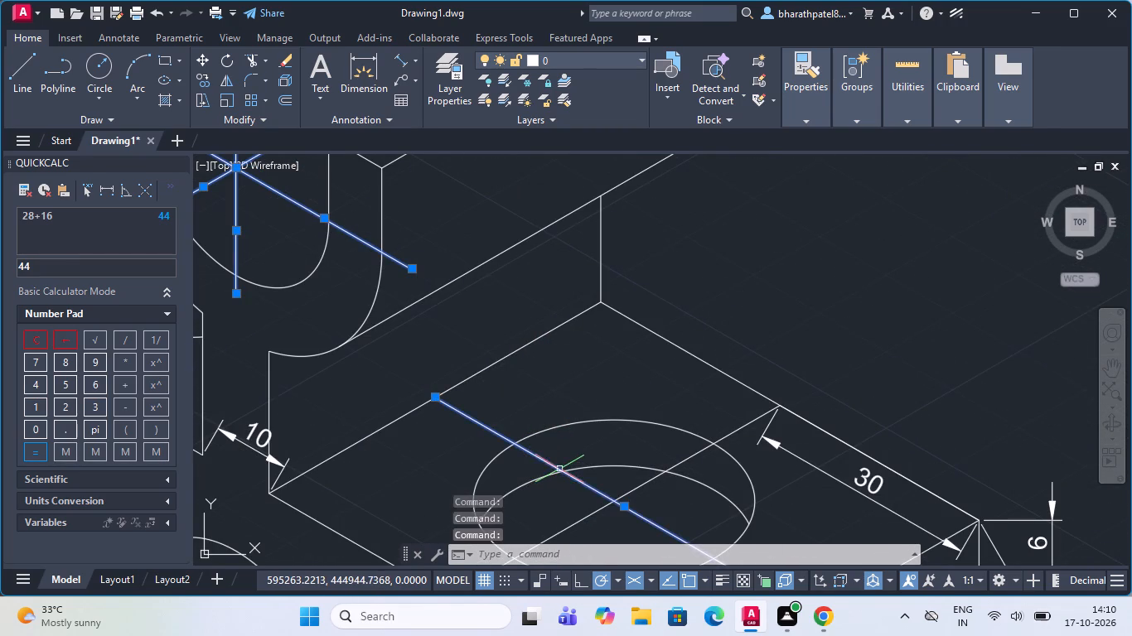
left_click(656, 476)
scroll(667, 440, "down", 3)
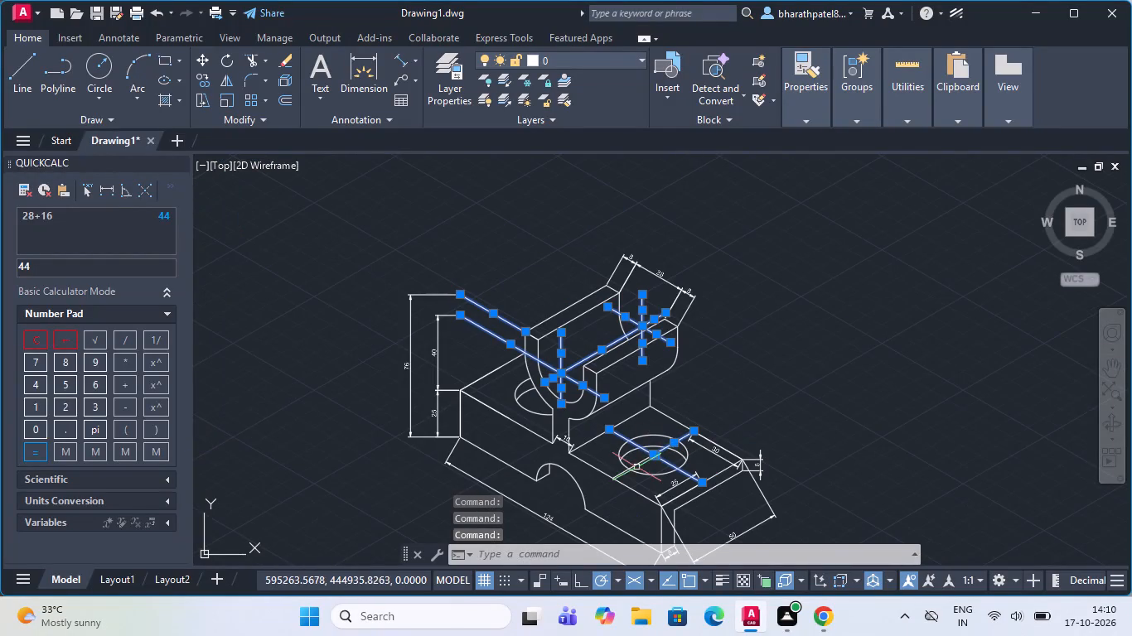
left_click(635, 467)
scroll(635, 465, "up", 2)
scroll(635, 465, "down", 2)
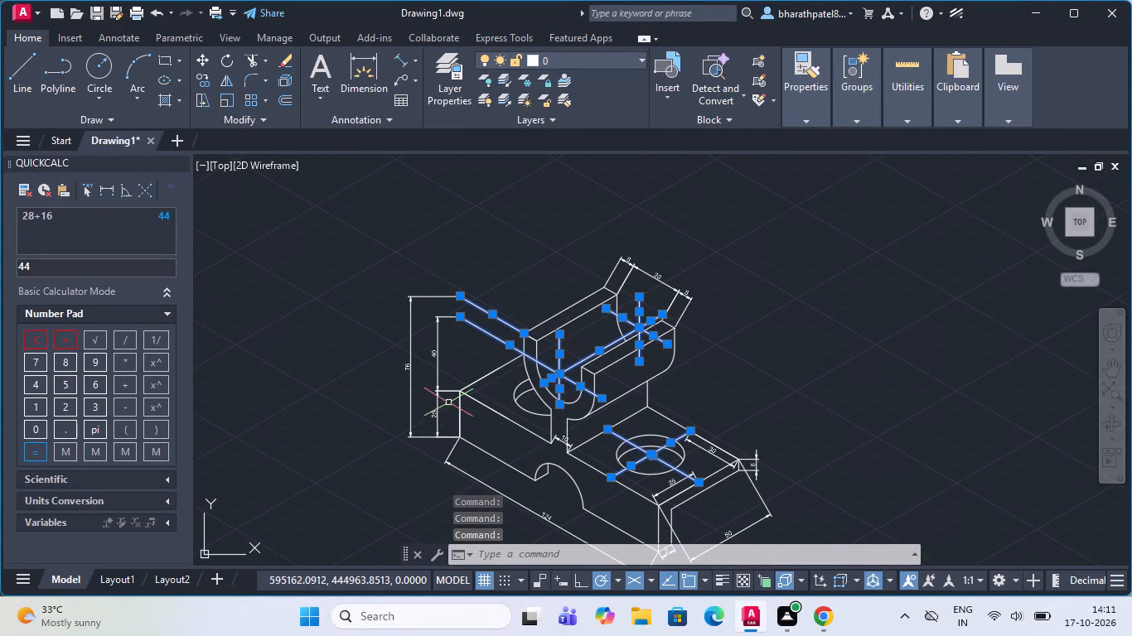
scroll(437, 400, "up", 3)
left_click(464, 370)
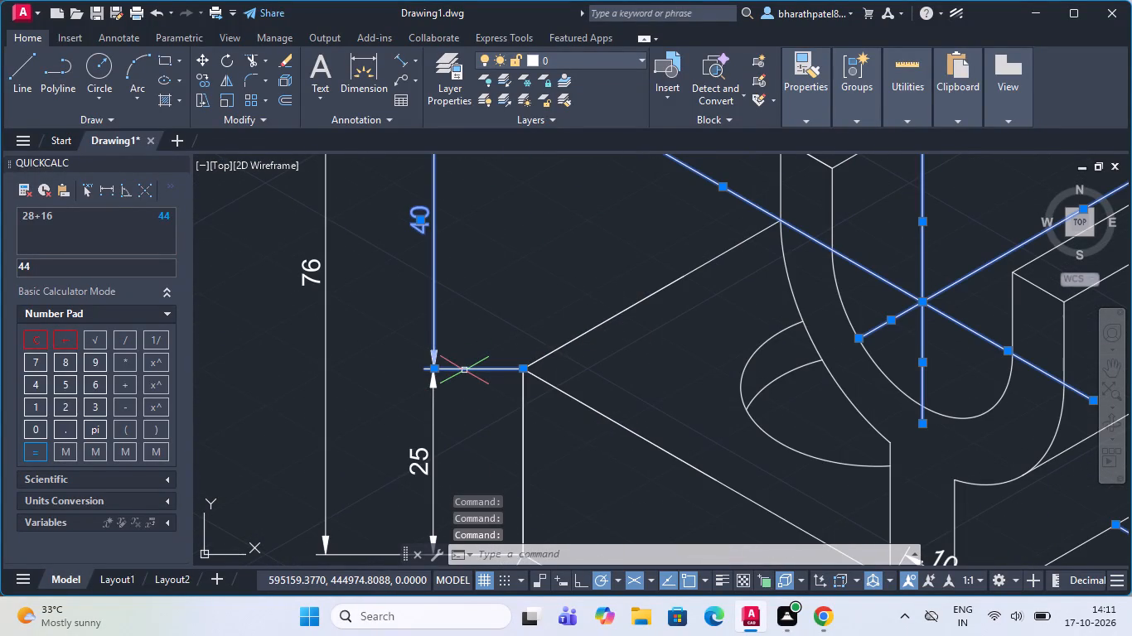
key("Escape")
Set the linetype to ACAD_ISO02W100 for the ring's front and rear centrelines, its axis, the two height reference lines and the fully visible hole's centrelines.
scroll(464, 364, "down", 2)
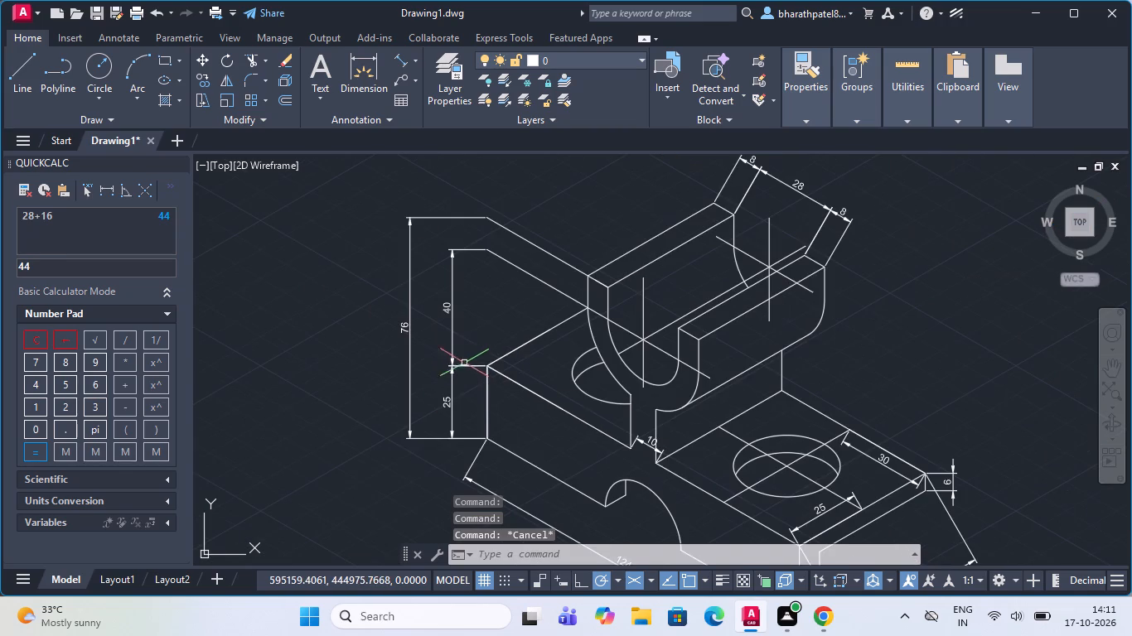
left_click(527, 274)
left_click(542, 248)
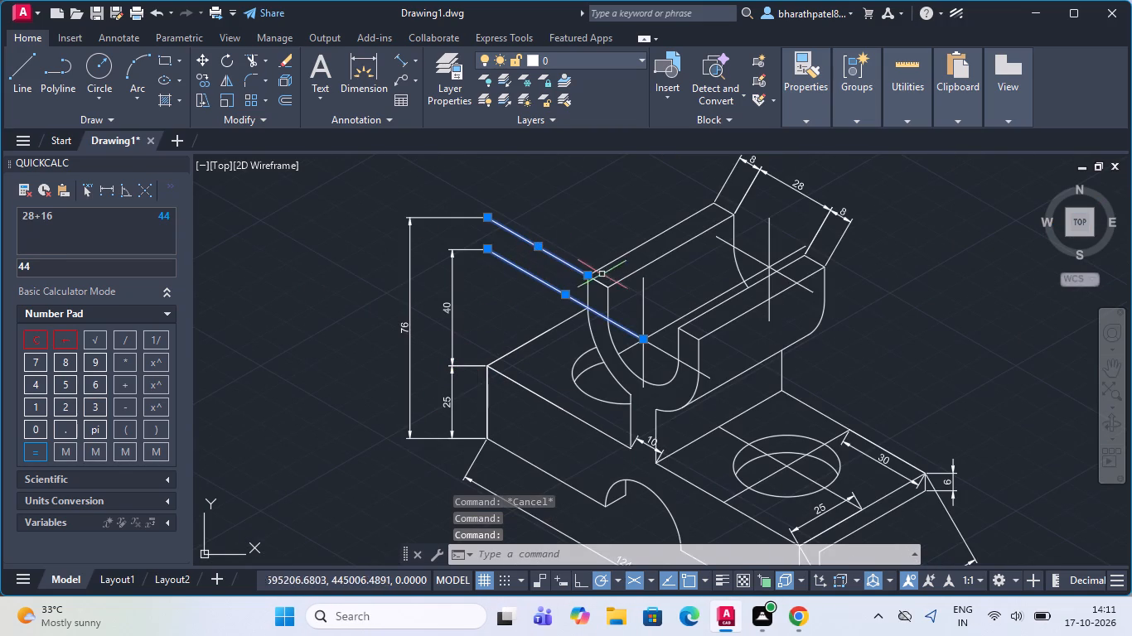
left_click(655, 344)
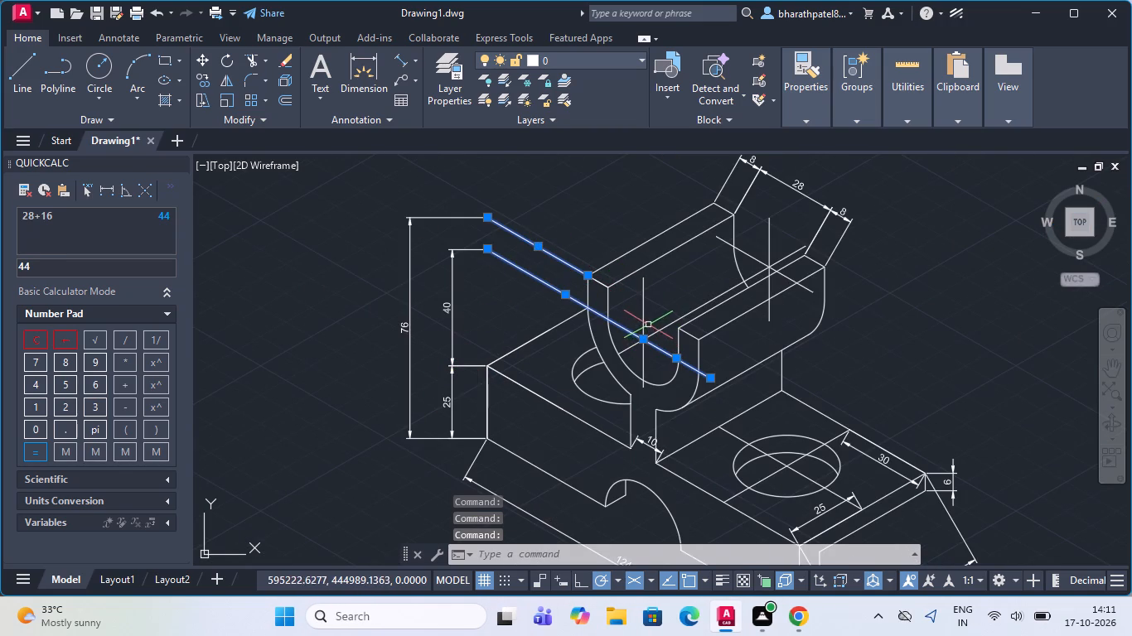
left_click(645, 316)
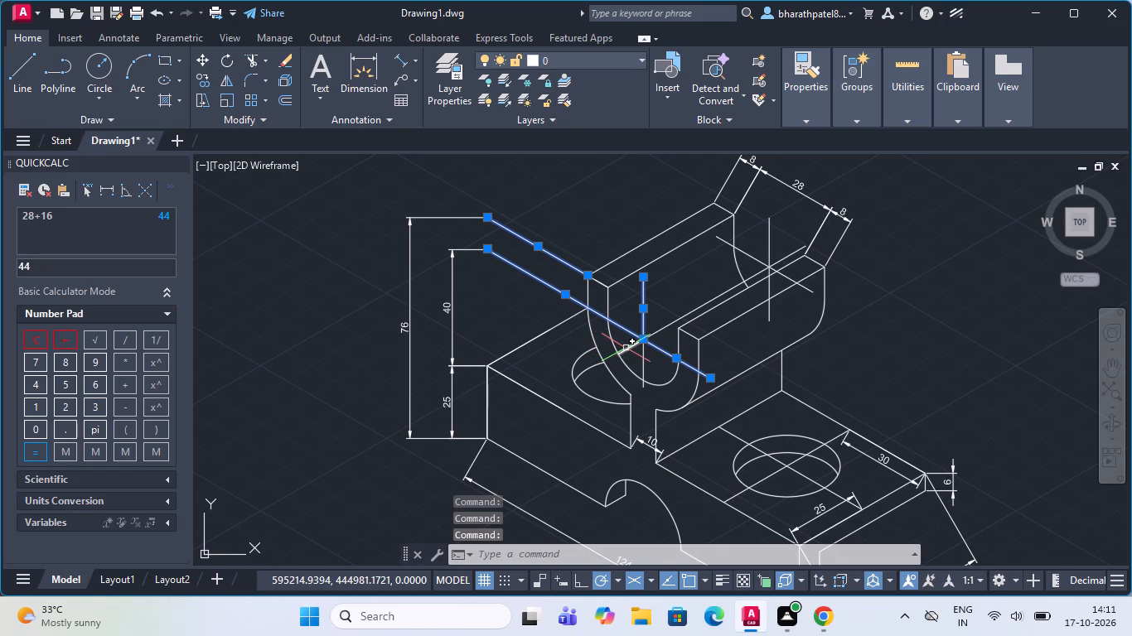
left_click(626, 349)
left_click(641, 362)
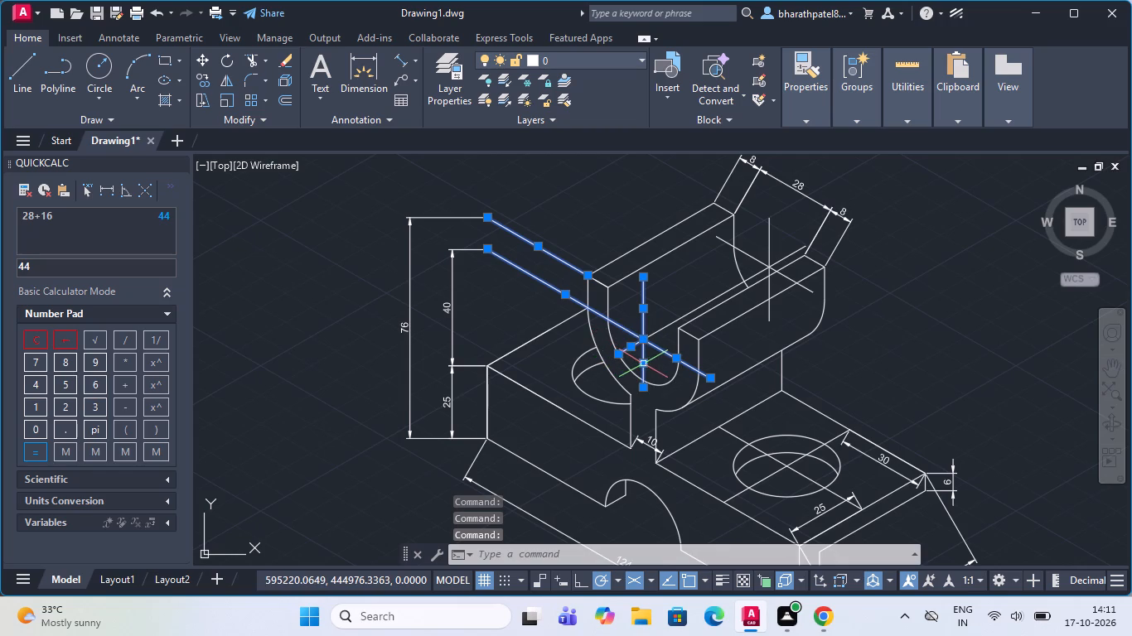
left_click(671, 325)
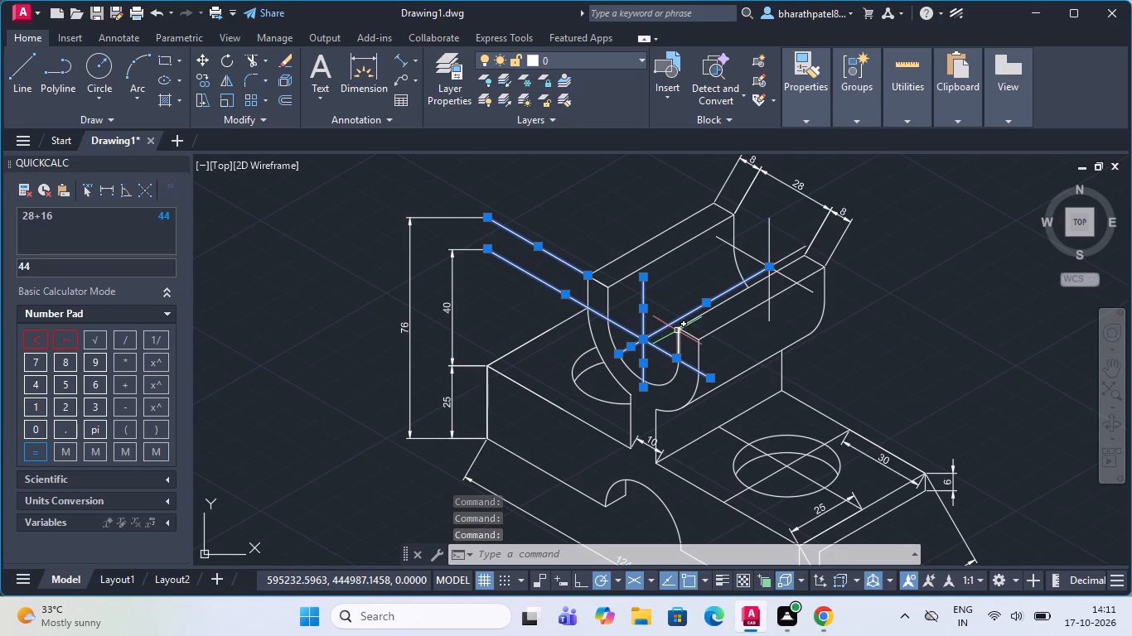
scroll(677, 330, "down", 1)
scroll(759, 275, "up", 2)
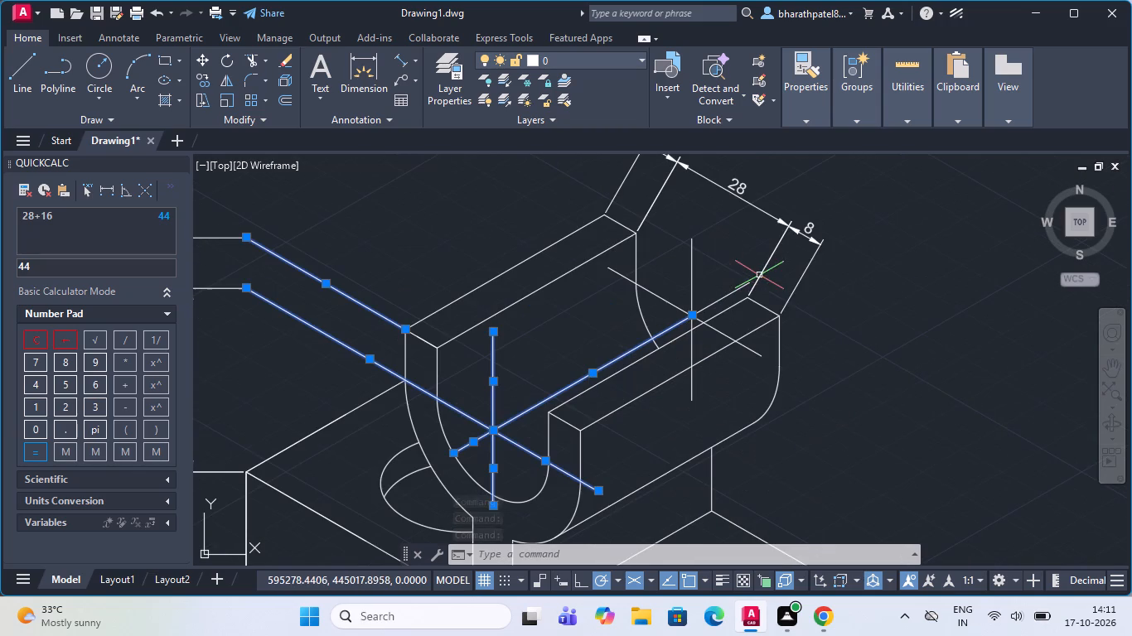
left_click(690, 275)
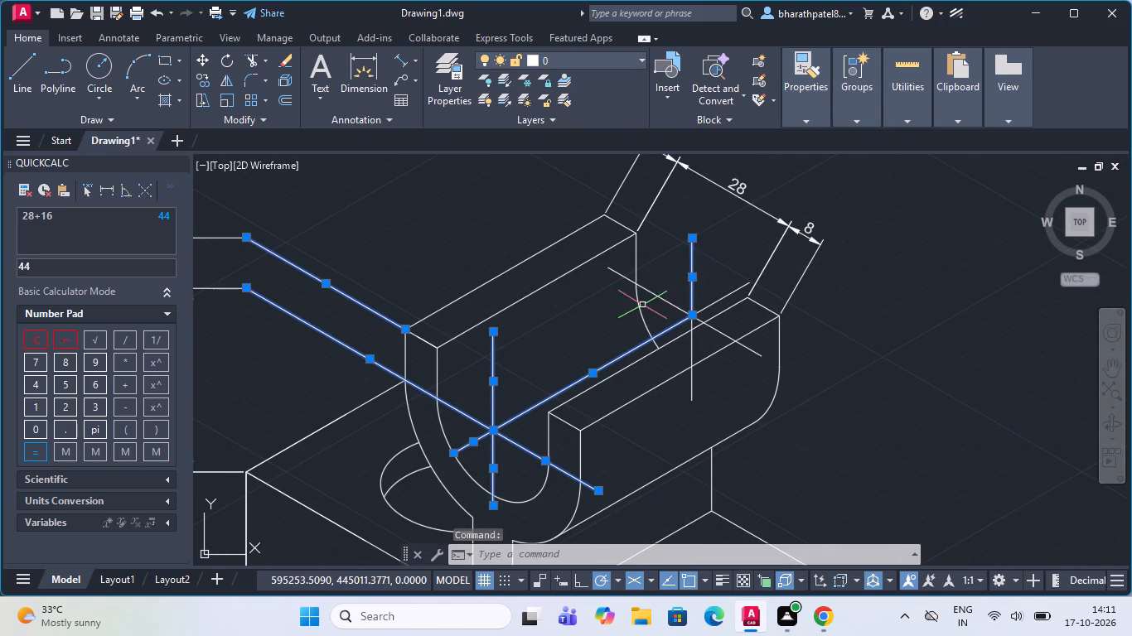
left_click(657, 292)
left_click(719, 300)
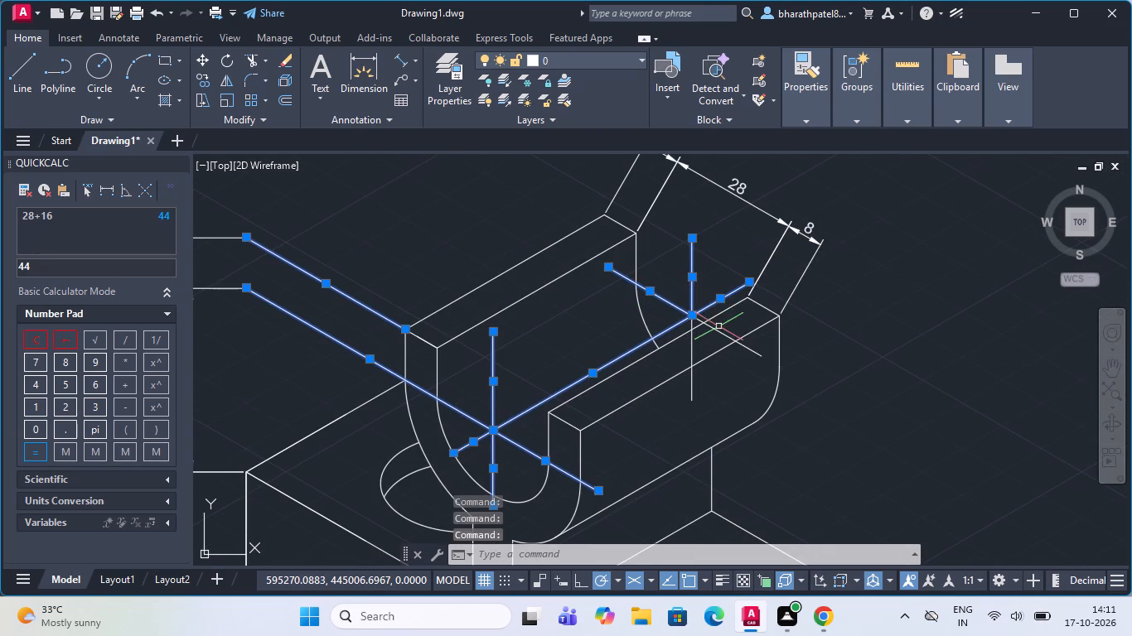
left_click(718, 328)
left_click(692, 349)
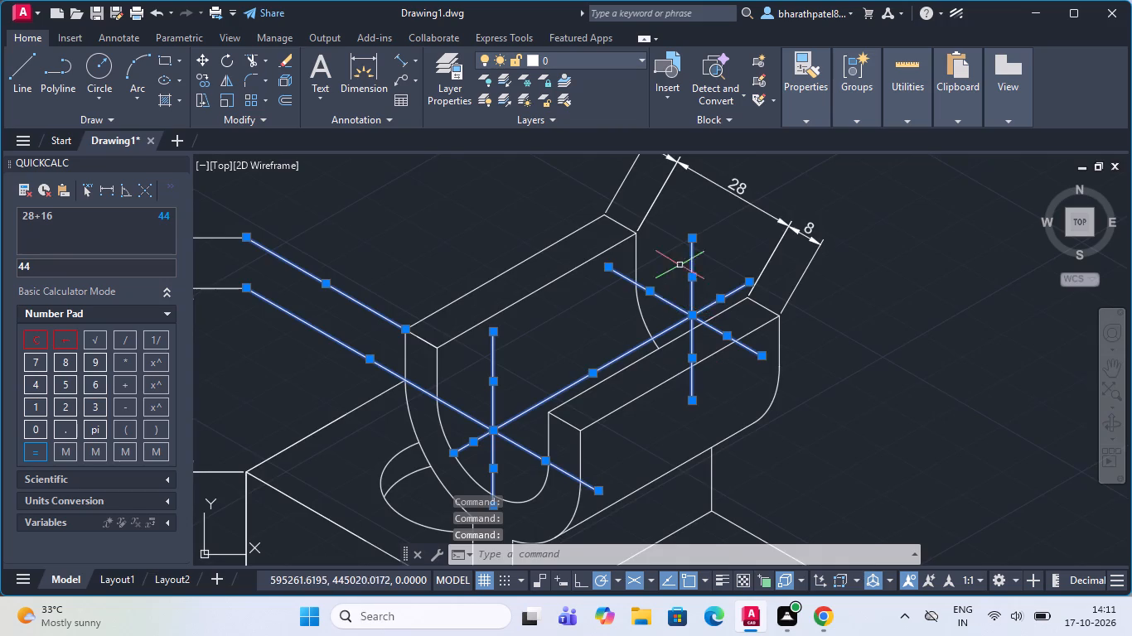
scroll(679, 258, "down", 2)
scroll(769, 426, "up", 2)
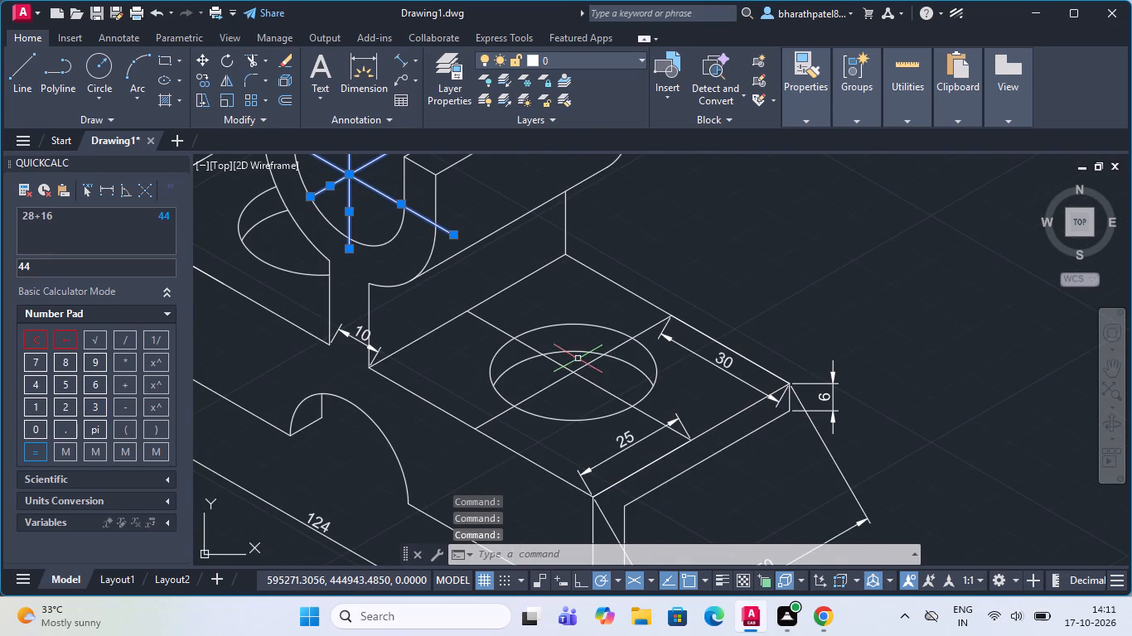
left_click(583, 364)
left_click(562, 365)
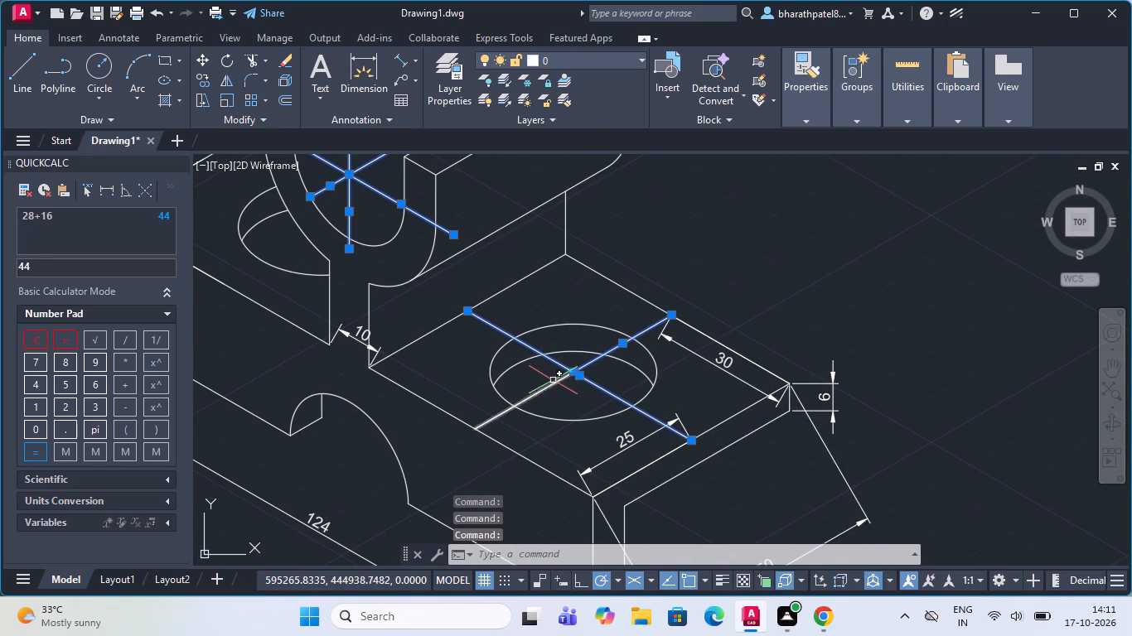
left_click(554, 383)
scroll(587, 335, "down", 1)
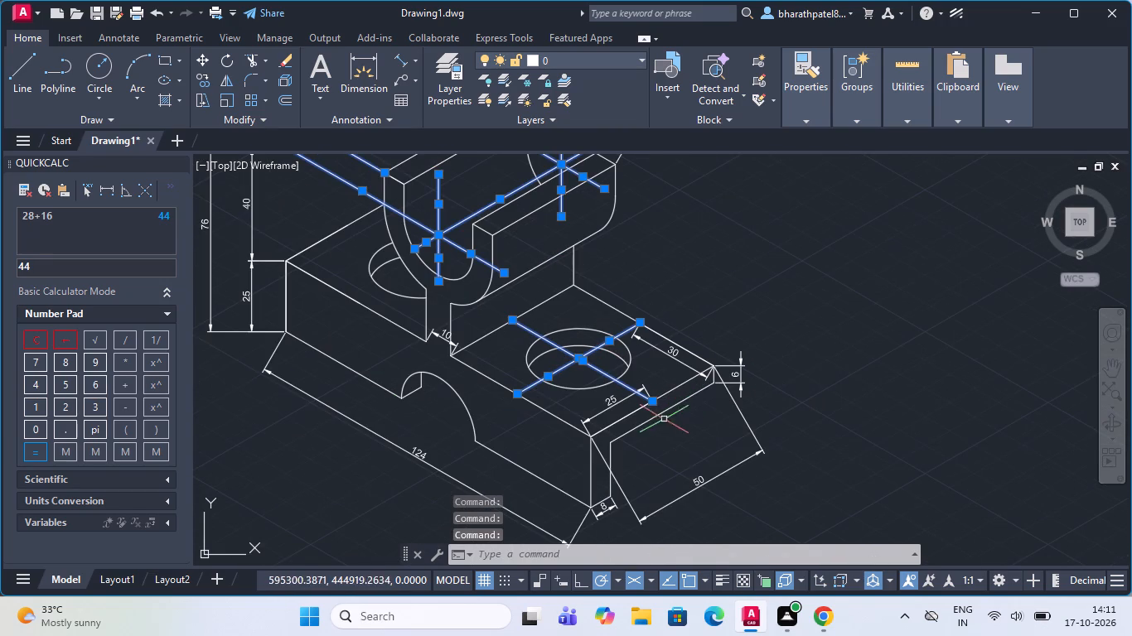
scroll(660, 427, "down", 1)
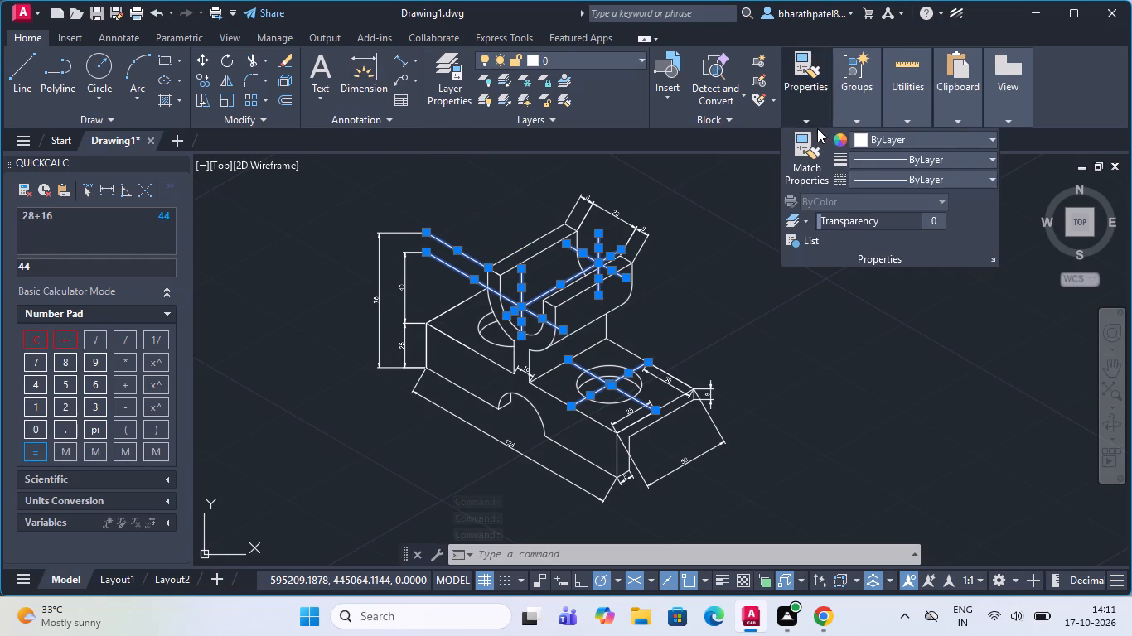
left_click(867, 183)
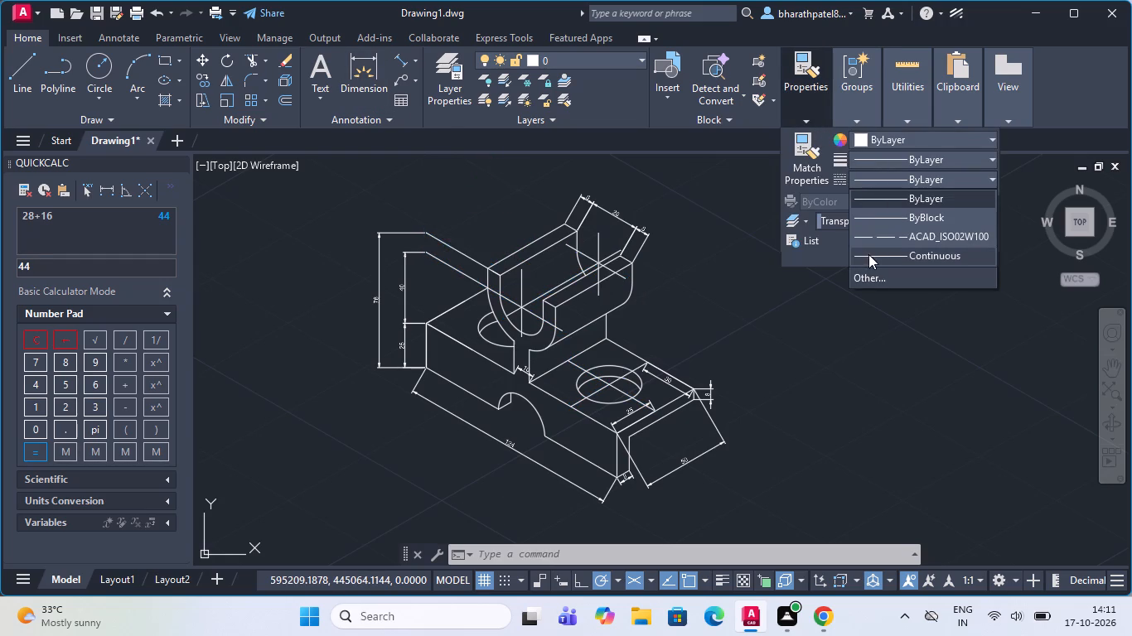
left_click(874, 238)
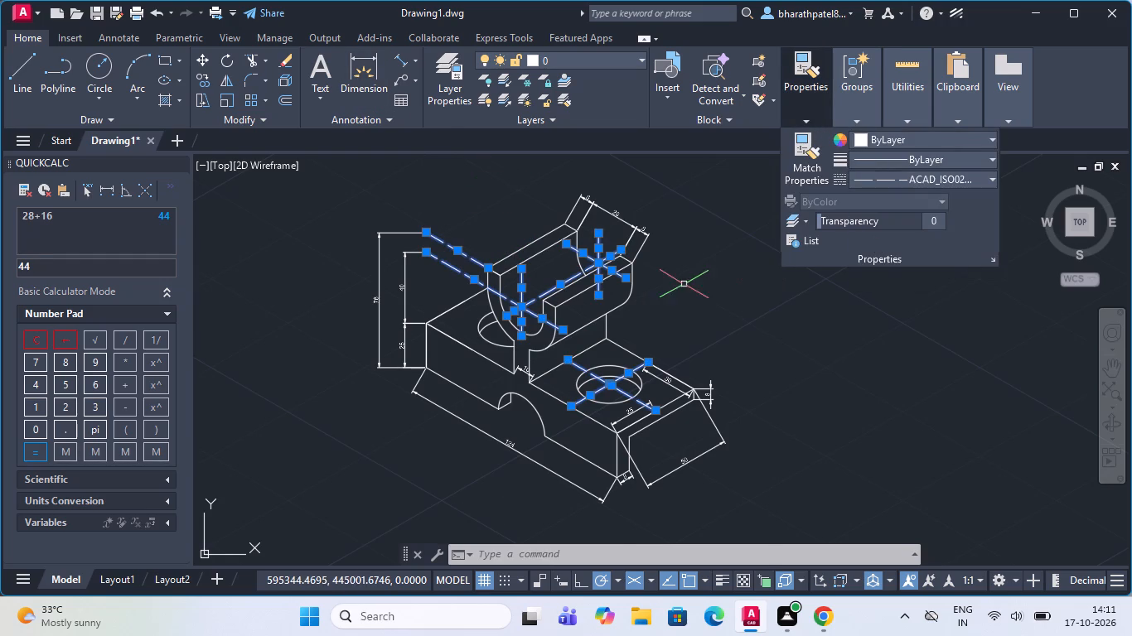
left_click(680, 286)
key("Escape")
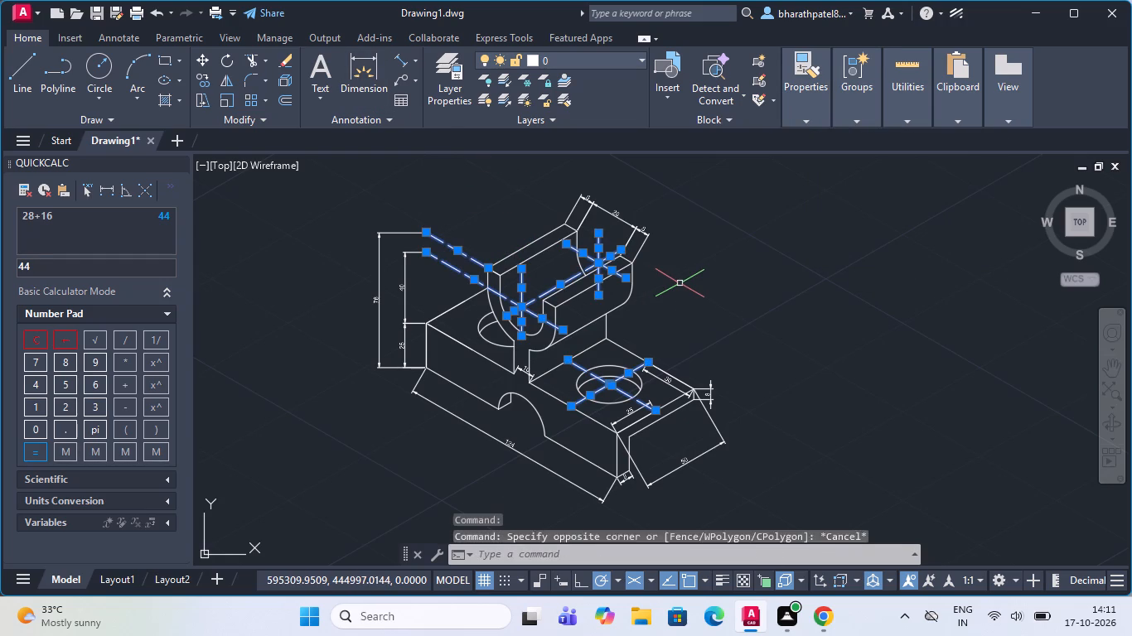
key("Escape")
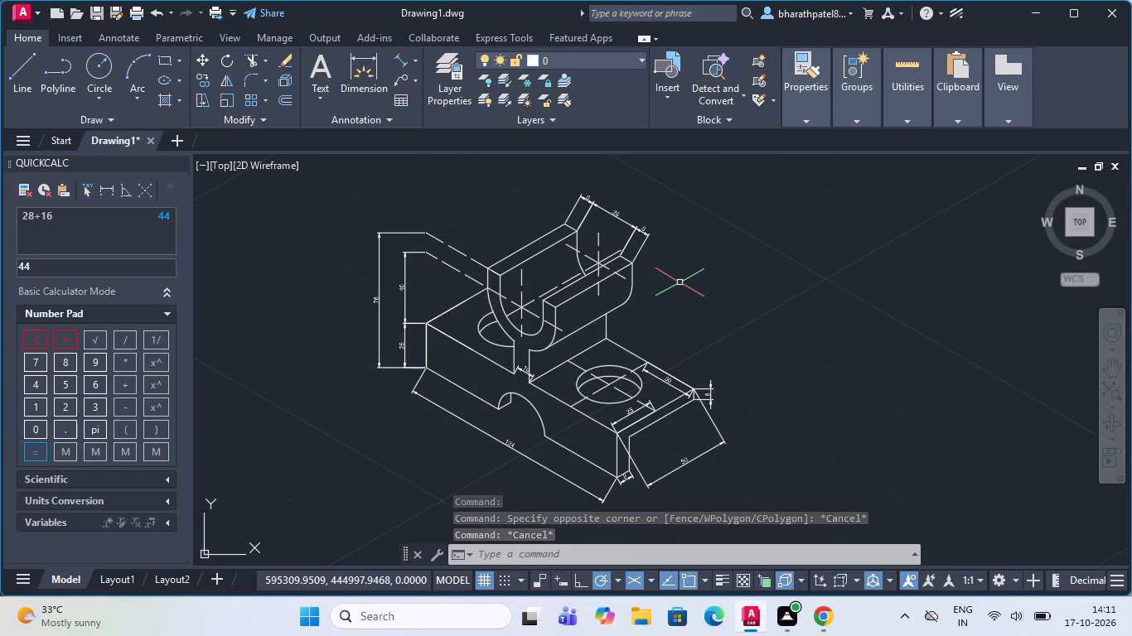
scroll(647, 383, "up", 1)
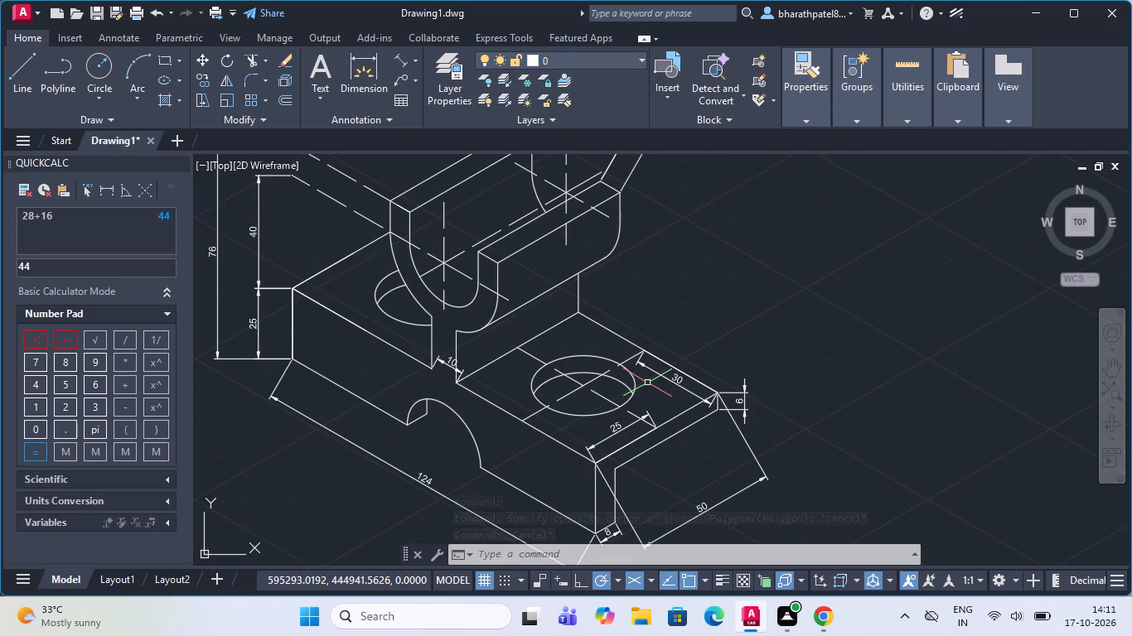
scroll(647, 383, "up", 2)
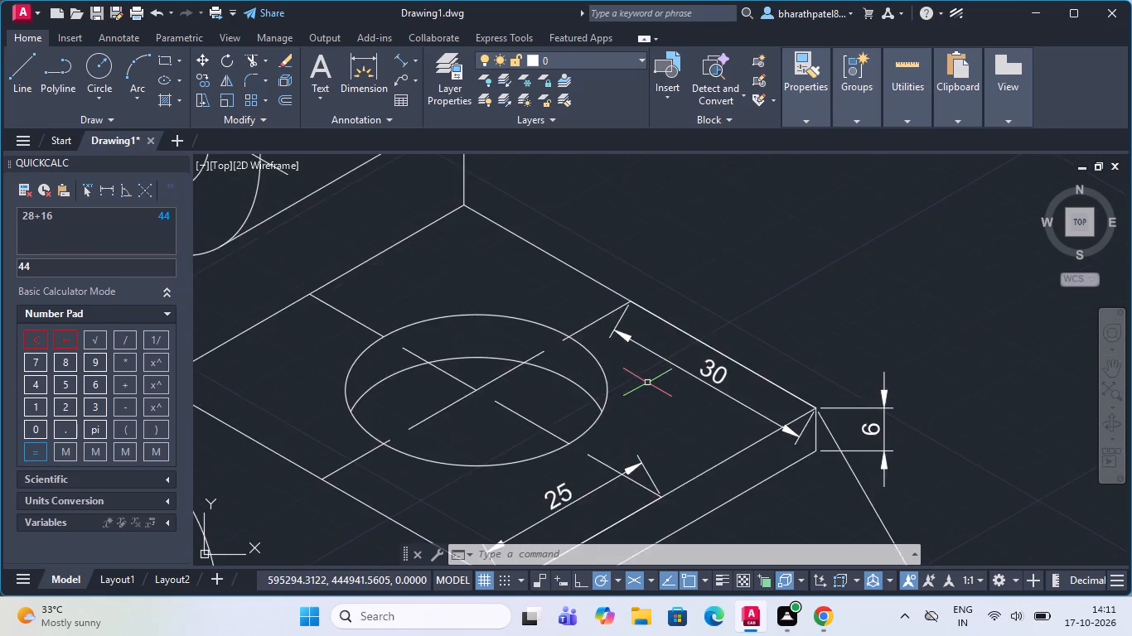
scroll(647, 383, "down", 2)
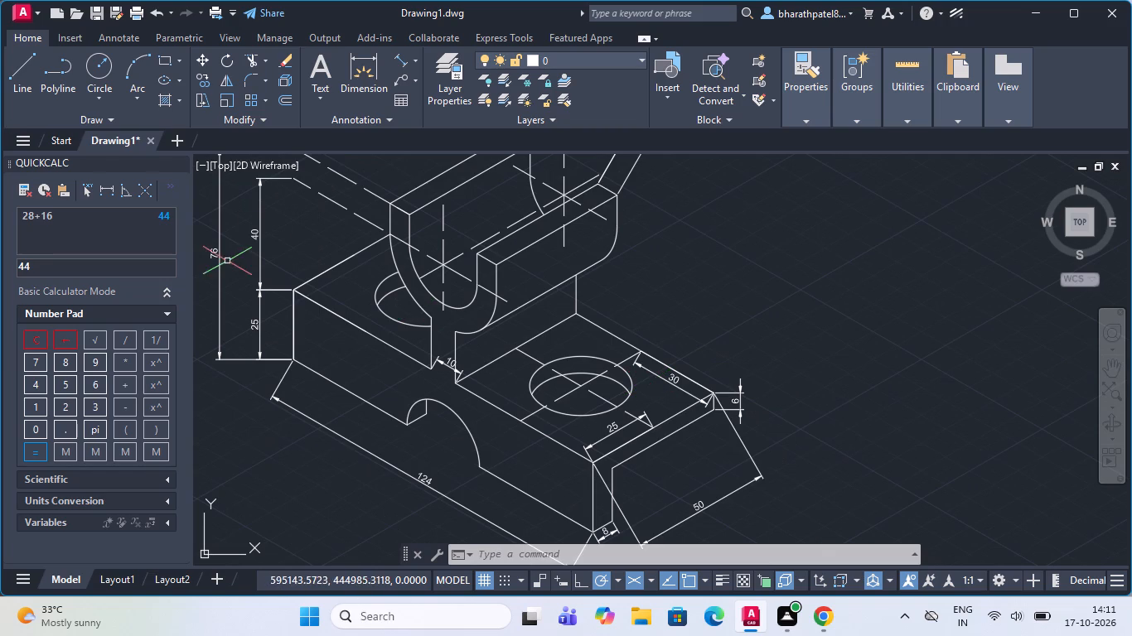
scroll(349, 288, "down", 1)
Check the polar angle of the vertically downward direction with a trial line from the base's lowest front corner, and cancel the line.
left_click(13, 72)
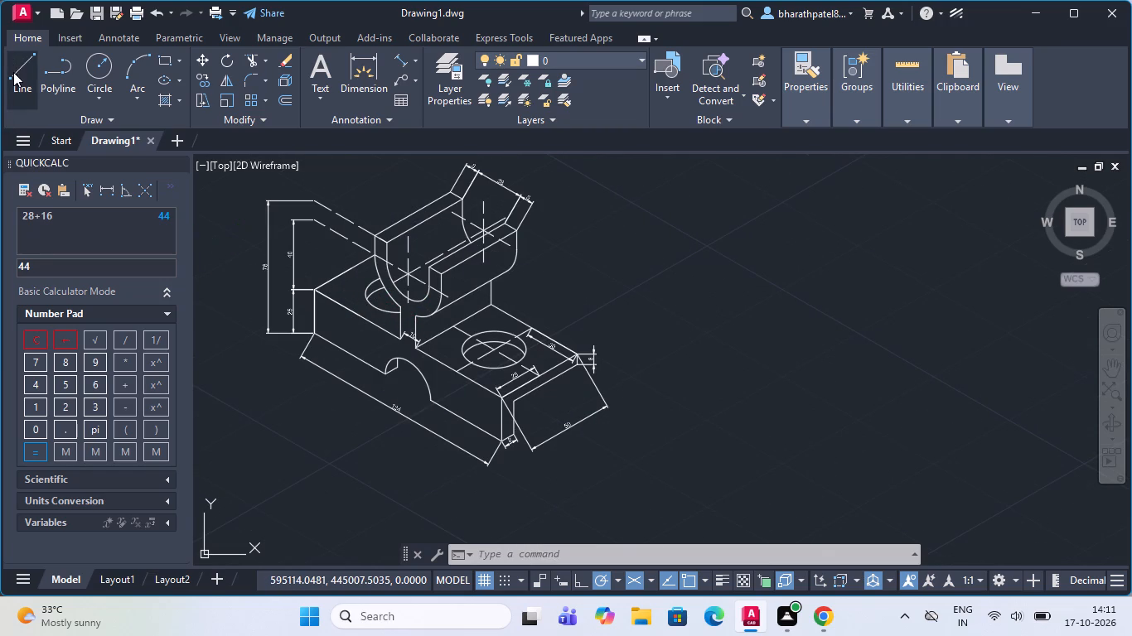
scroll(506, 433, "up", 4)
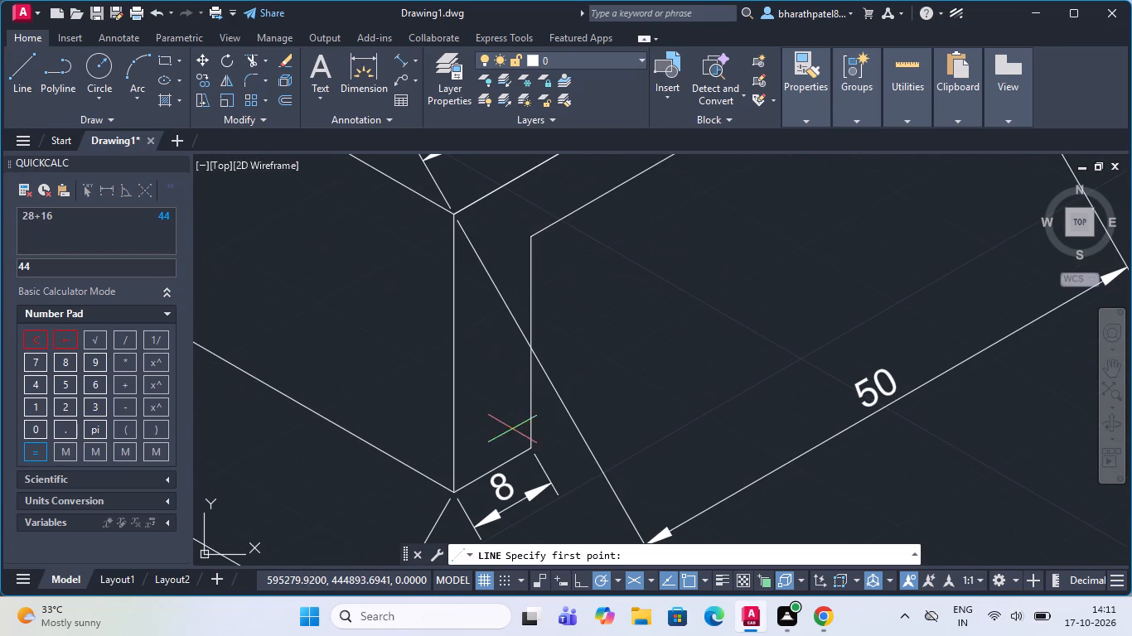
scroll(444, 450, "down", 2)
scroll(454, 507, "up", 4)
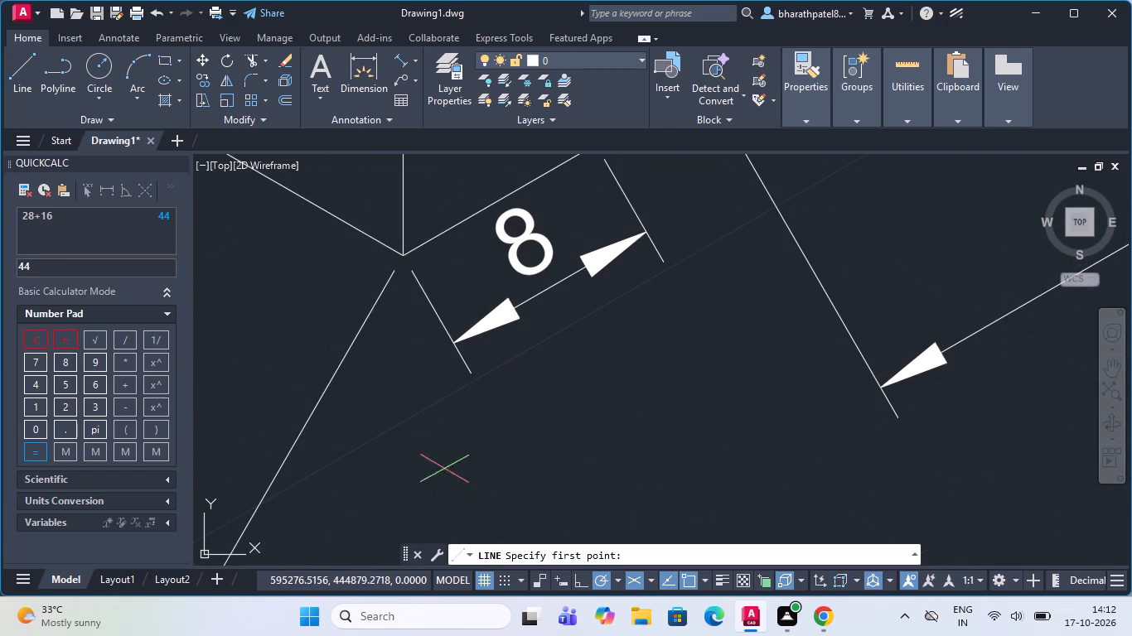
left_click_drag(400, 253, 406, 324)
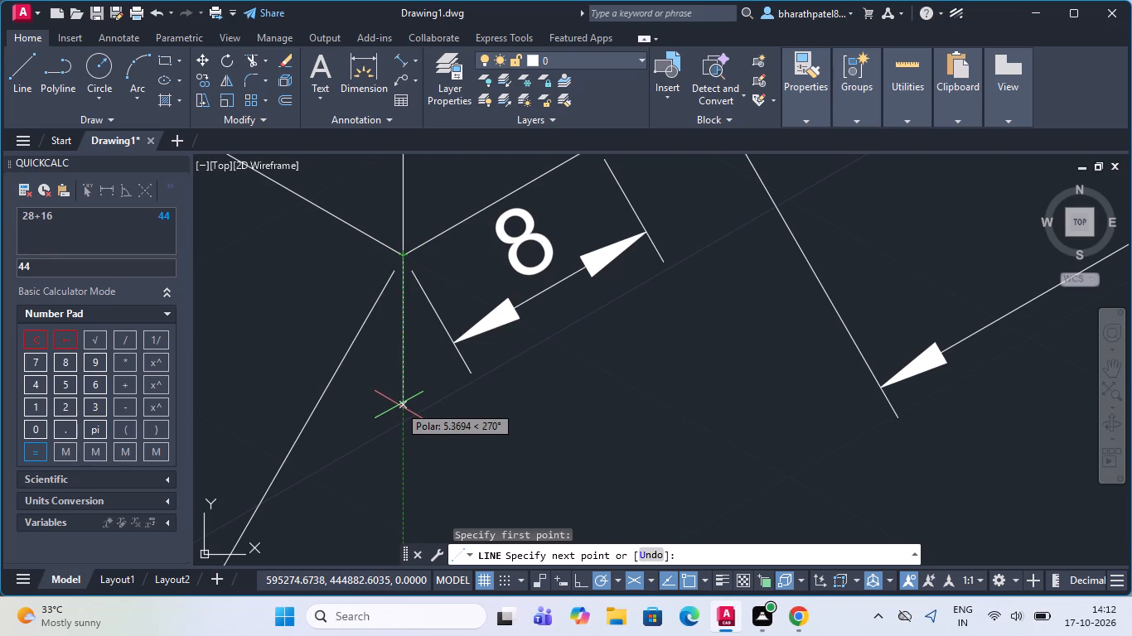
key("Escape")
Apply an obliquing angle of 270 to the base's overall length and width dimensions and the 8 mm wall thickness dimension.
scroll(402, 403, "down", 3)
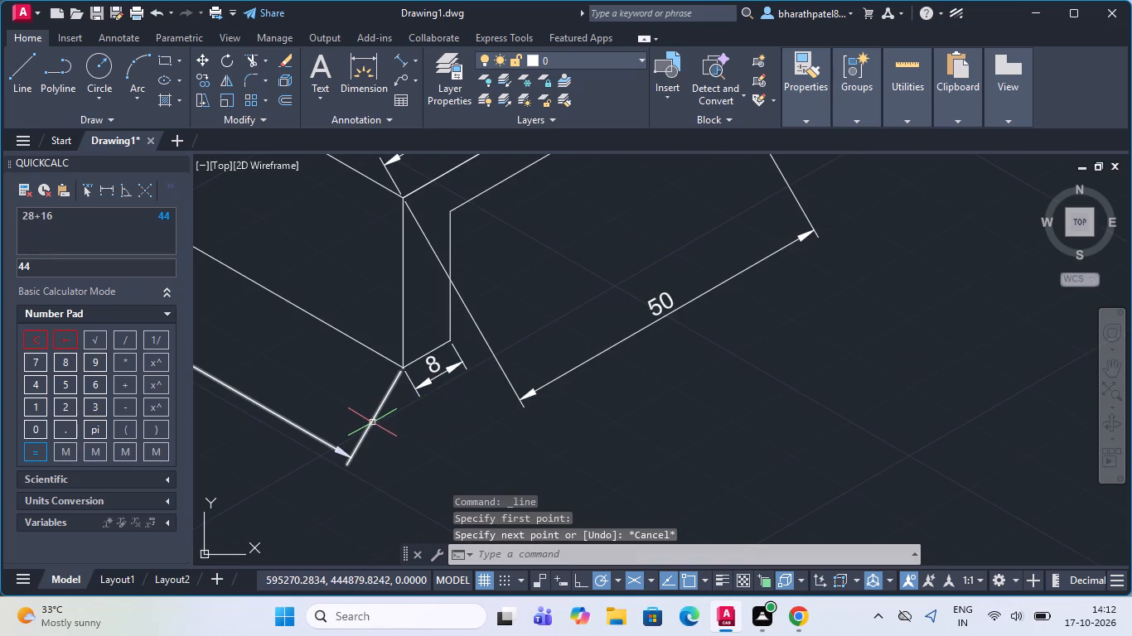
left_click(371, 421)
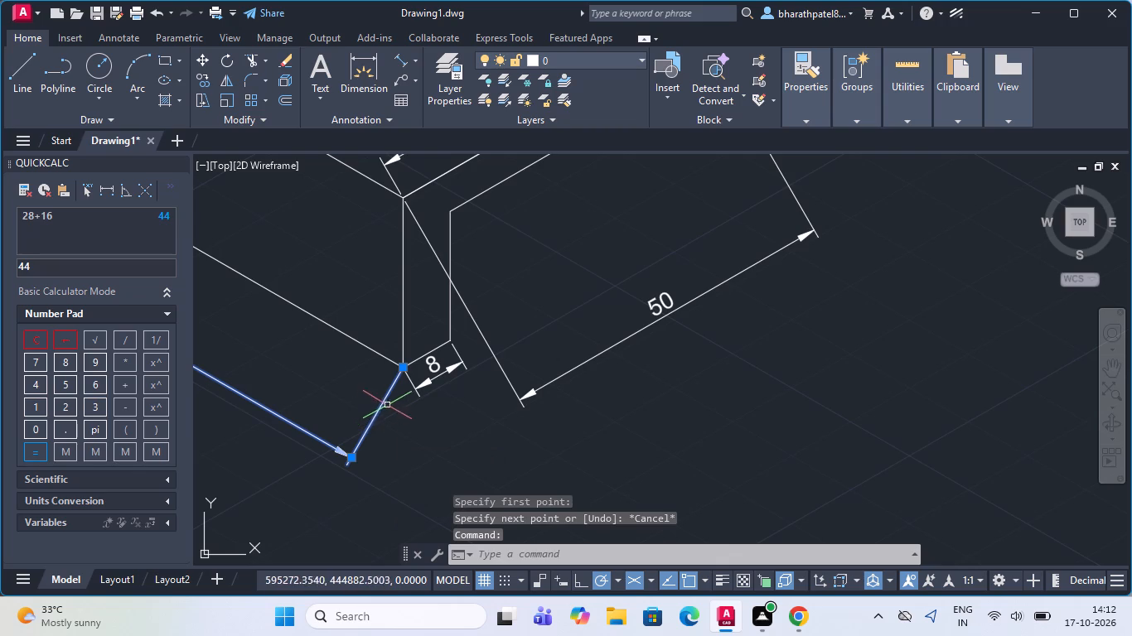
left_click(411, 383)
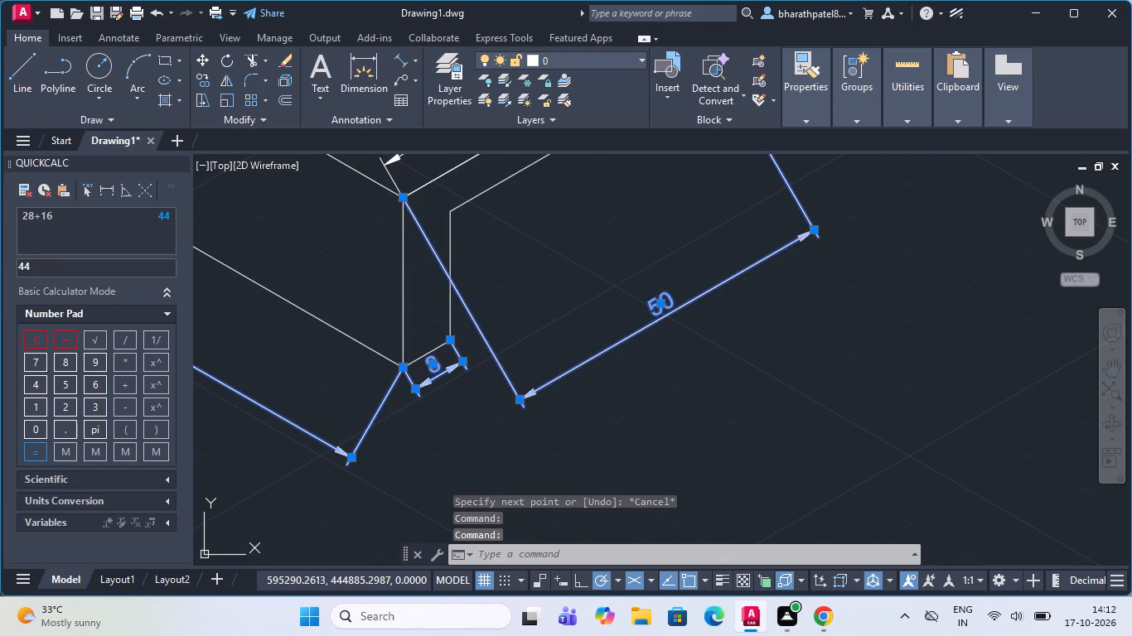
left_click(509, 386)
scroll(509, 386, "down", 3)
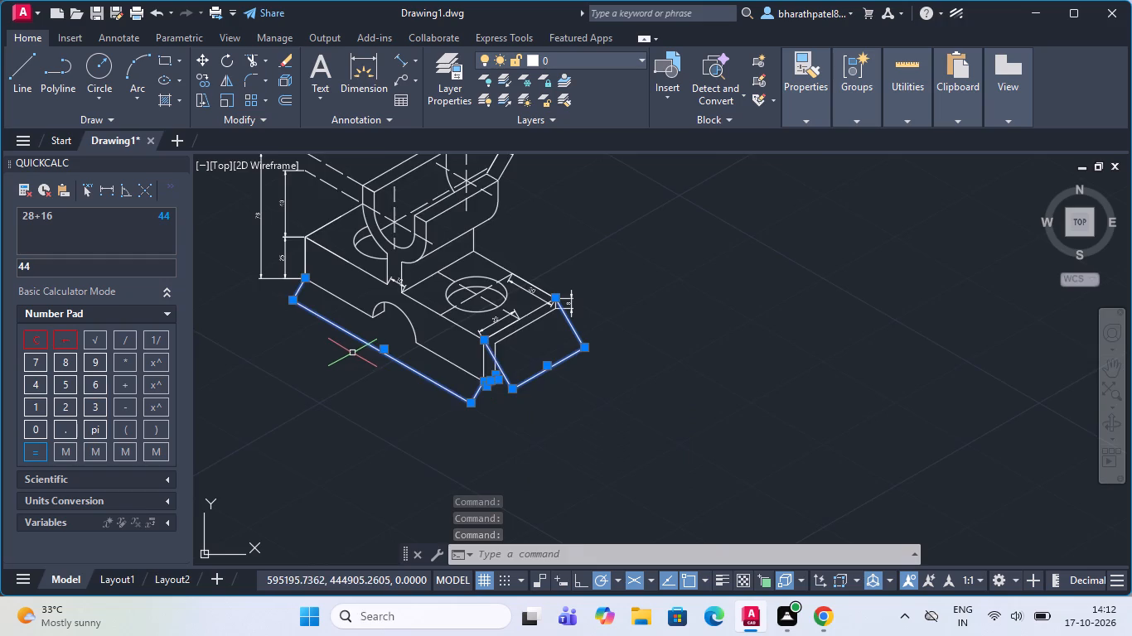
scroll(352, 353, "down", 1)
scroll(396, 206, "up", 1)
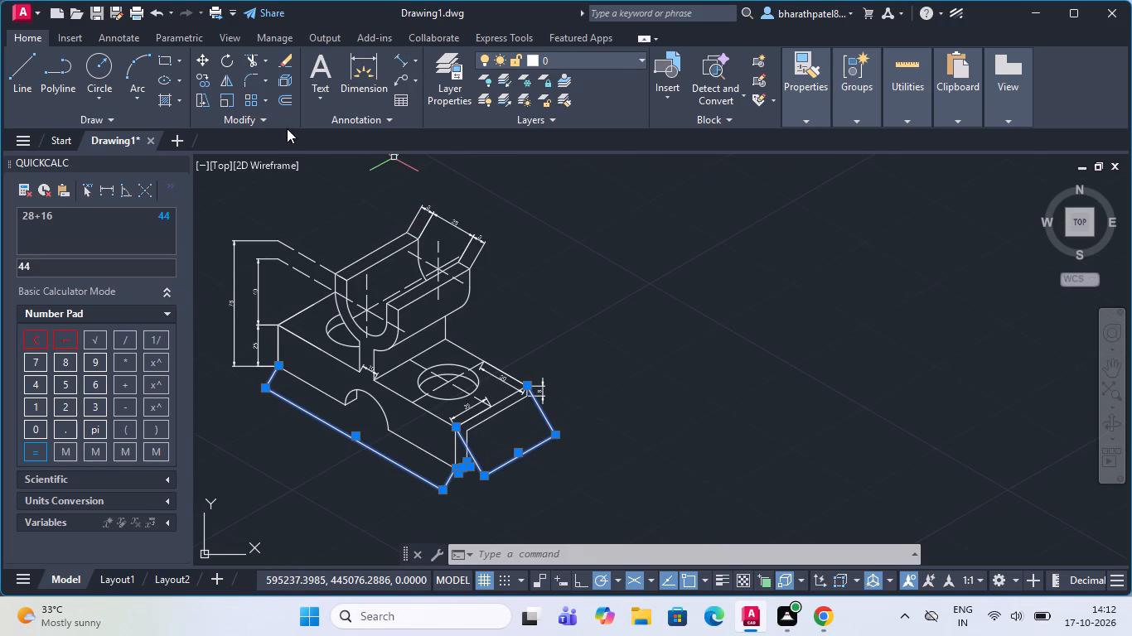
left_click(116, 35)
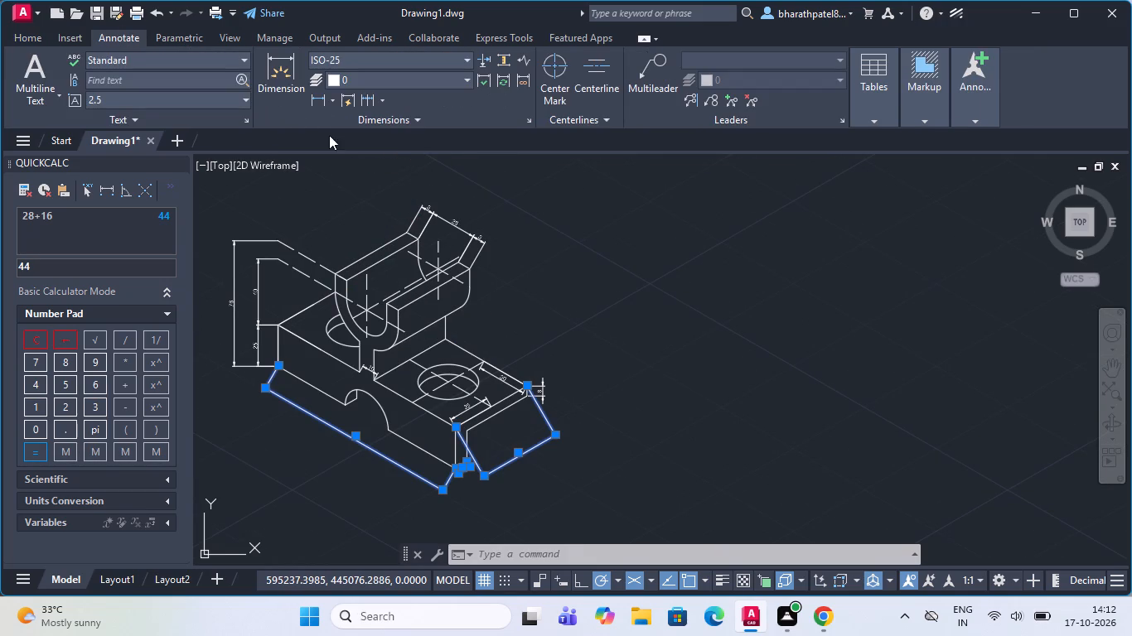
left_click(367, 120)
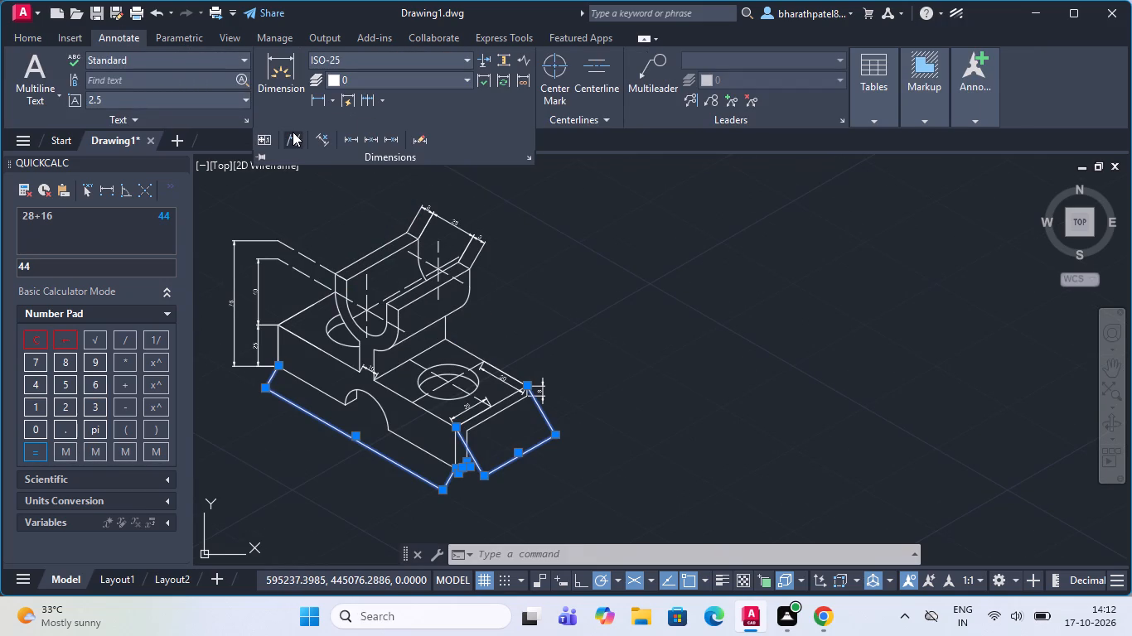
left_click(293, 132)
key("2")
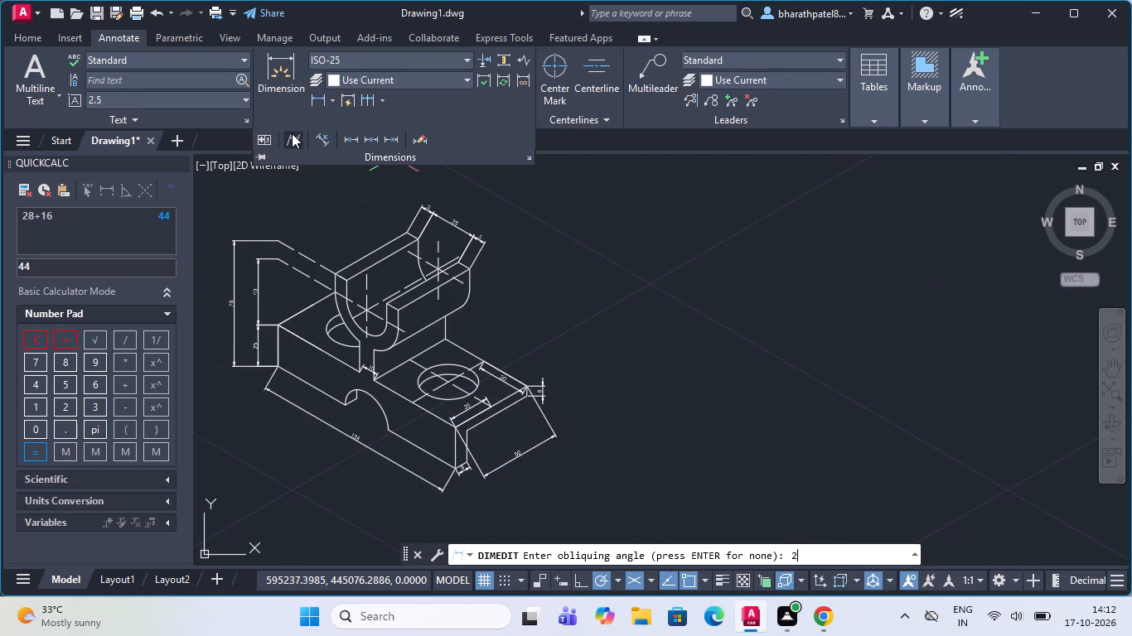
key("7")
key("0")
key("Return")
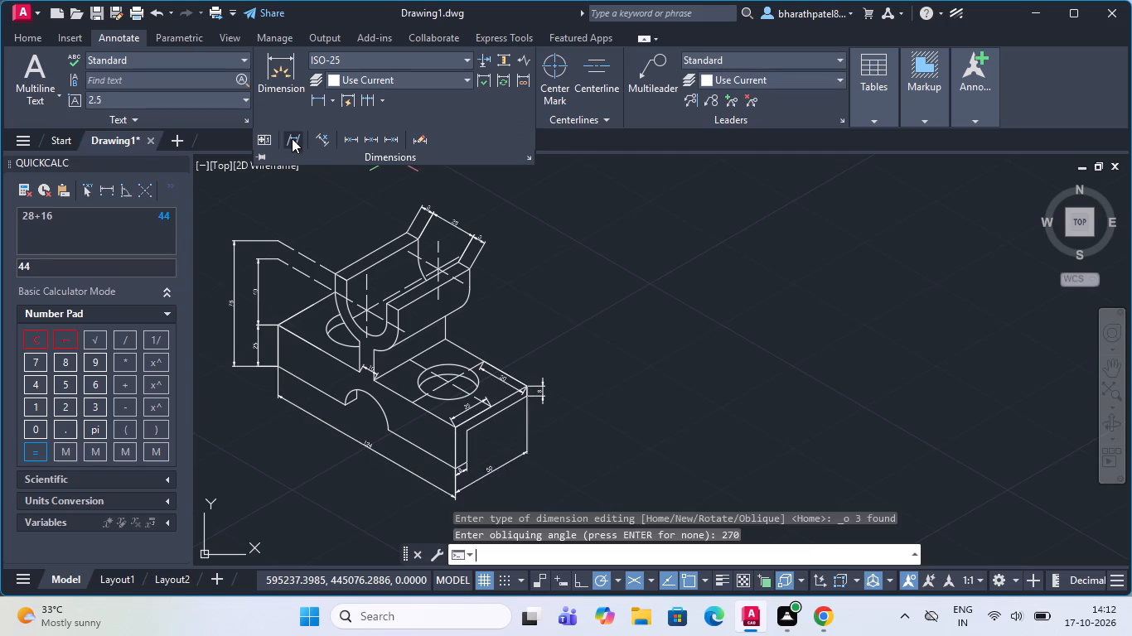
Check the polar angle of the base's receding length direction with a trial line from its upper rear-left corner, and cancel the line.
scroll(452, 411, "down", 1)
scroll(437, 420, "up", 2)
scroll(438, 402, "down", 1)
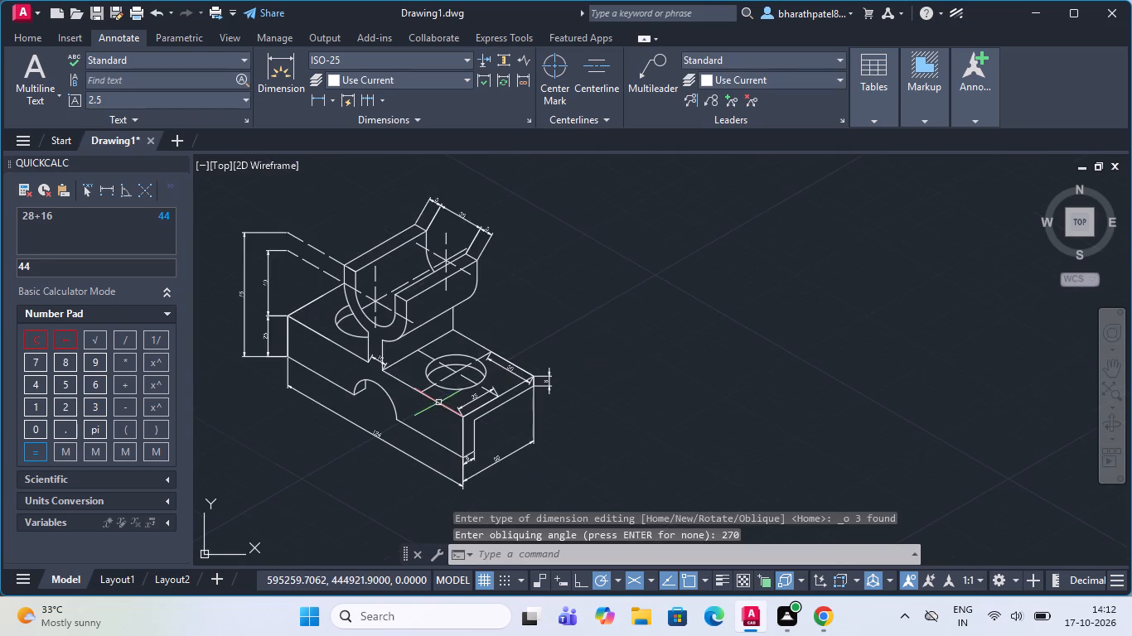
scroll(387, 386, "down", 1)
scroll(272, 330, "up", 2)
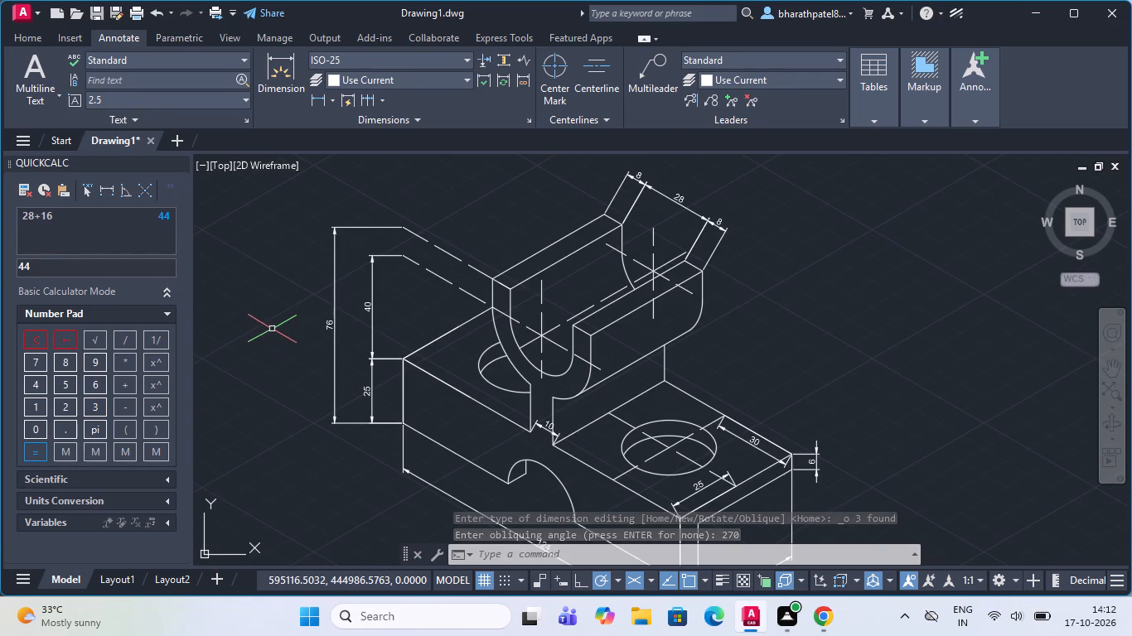
left_click(20, 39)
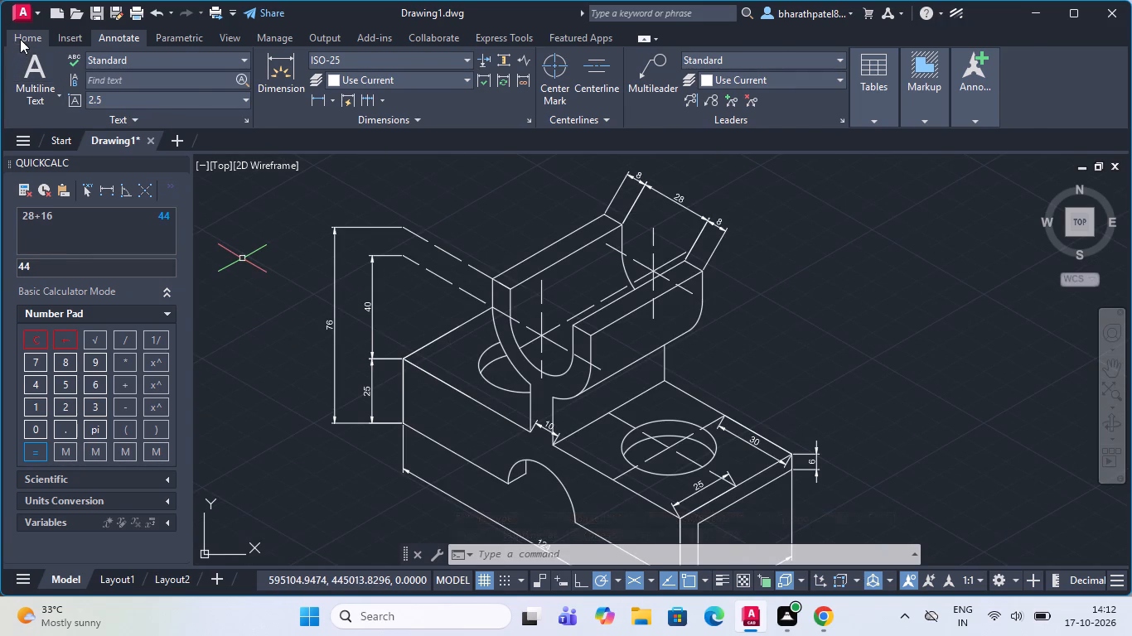
left_click(27, 63)
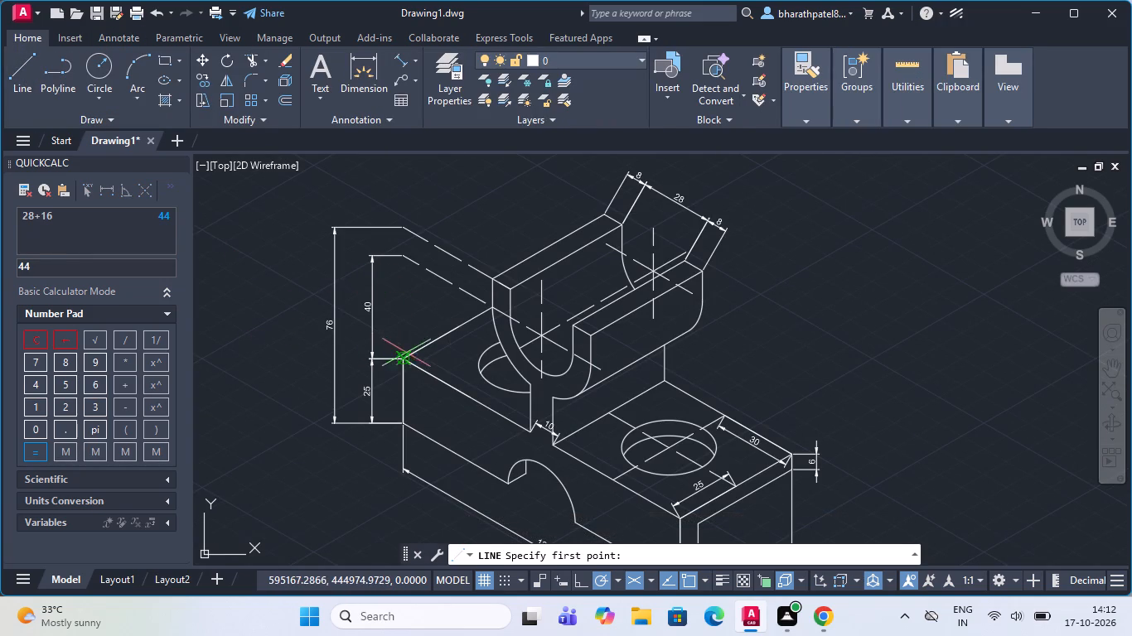
scroll(404, 354, "up", 4)
left_click(396, 378)
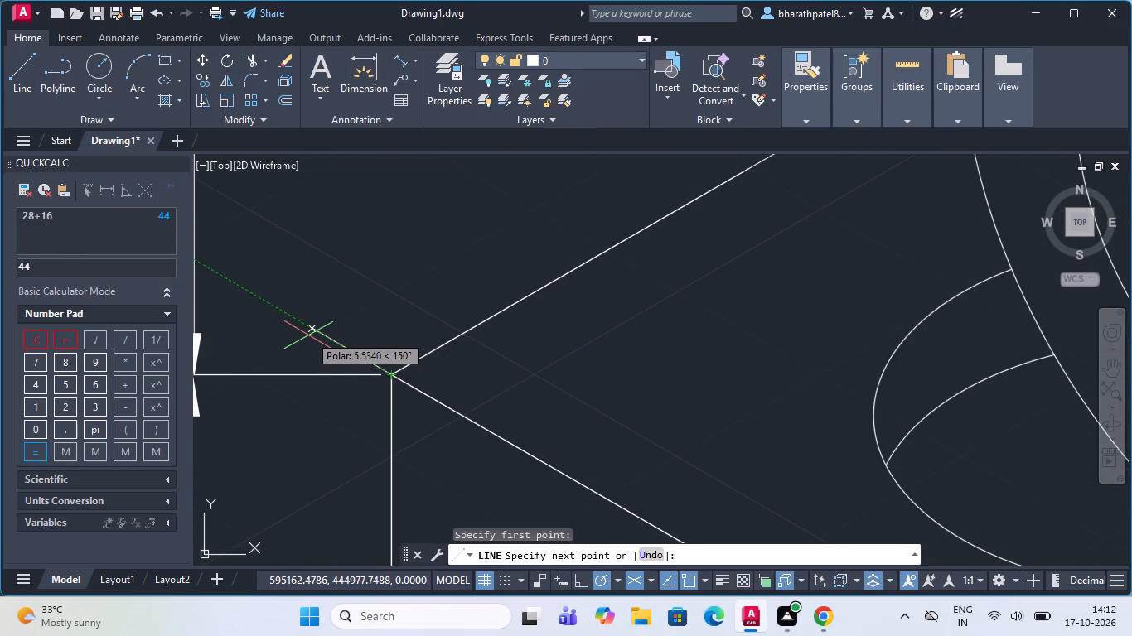
key("Escape")
Apply an obliquing angle of 150 to the three vertical height dimensions (76, 25 and 40) beside the base.
scroll(327, 329, "down", 3)
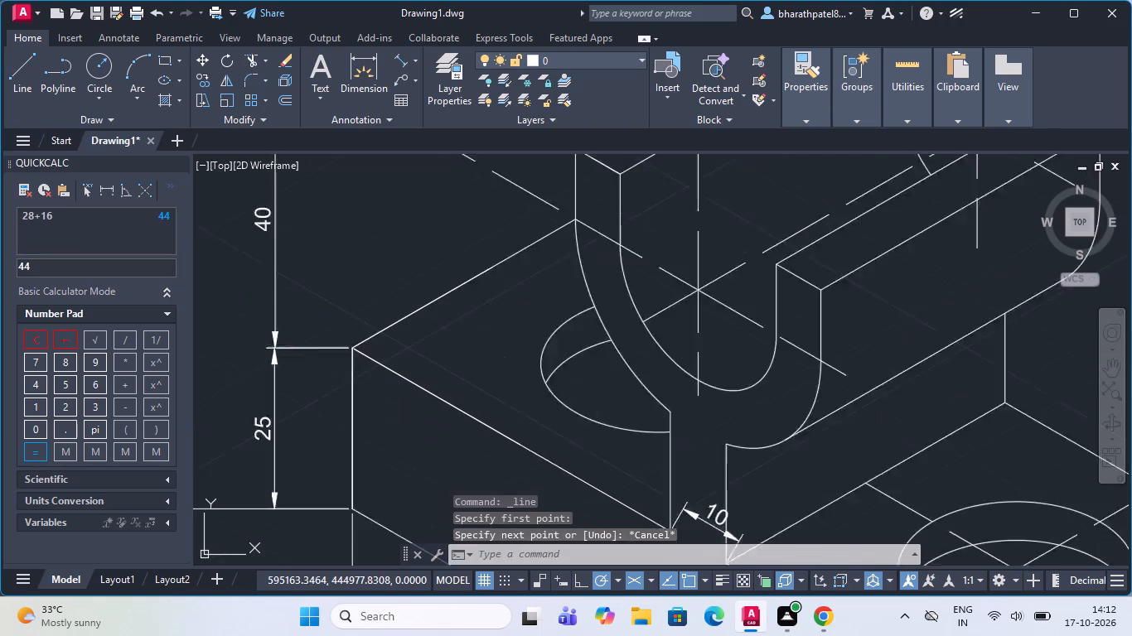
scroll(328, 329, "down", 2)
left_click(296, 373)
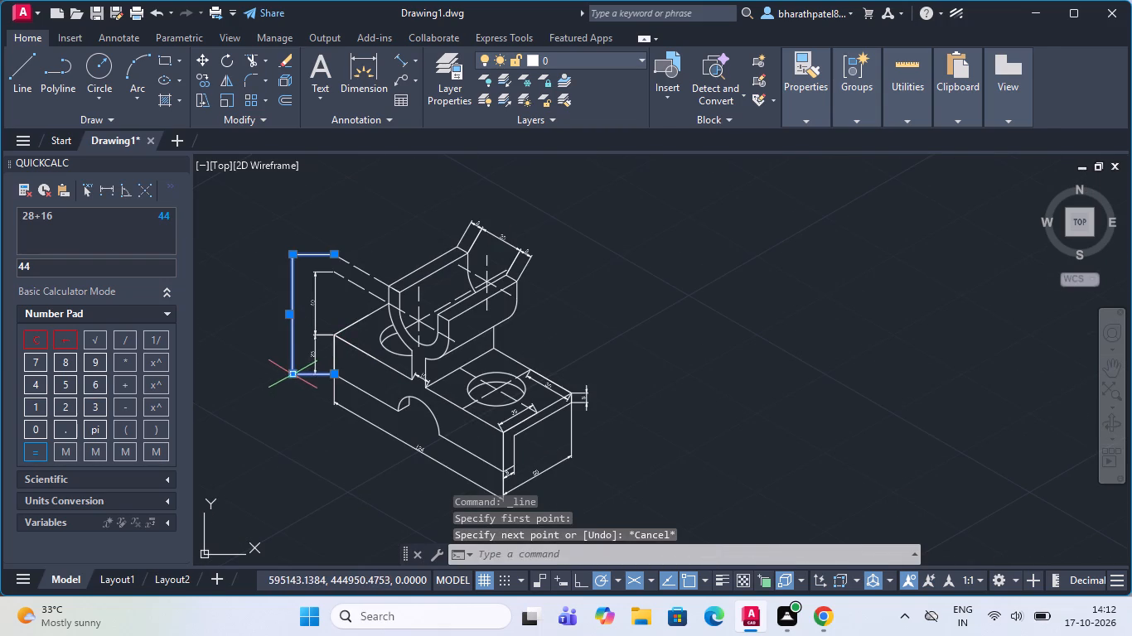
left_click(315, 359)
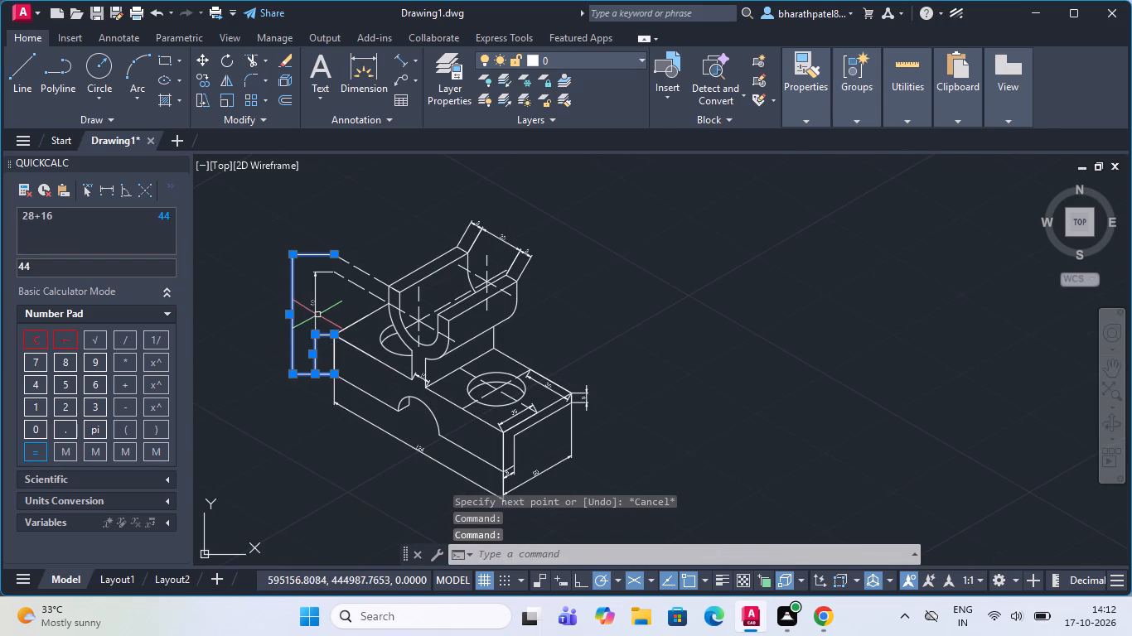
left_click(315, 312)
scroll(315, 311, "down", 1)
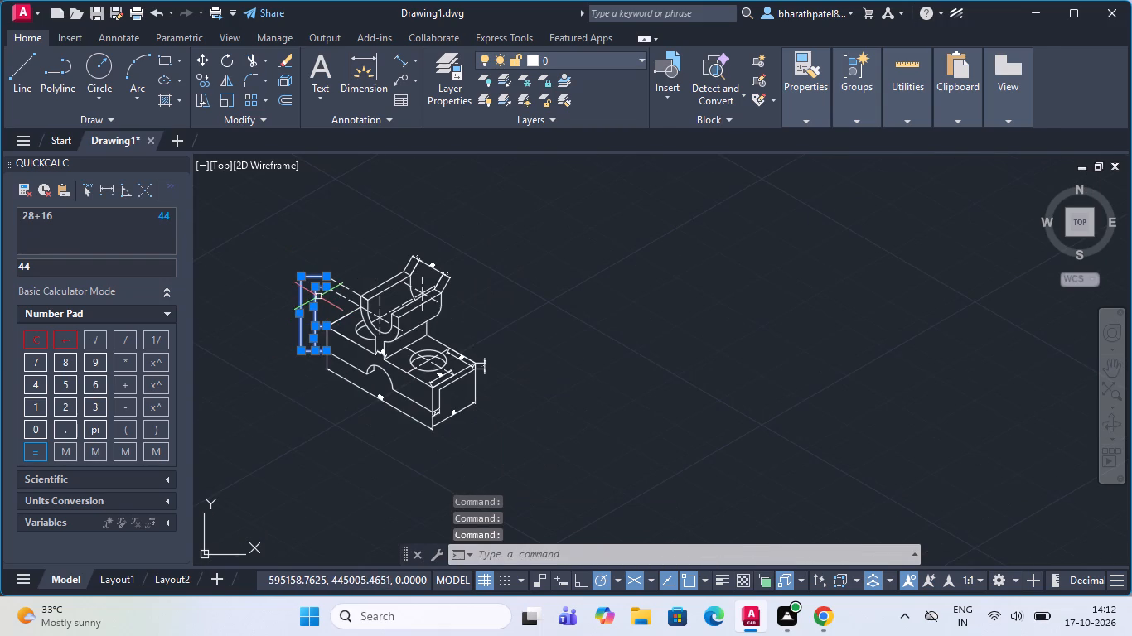
scroll(359, 277, "up", 1)
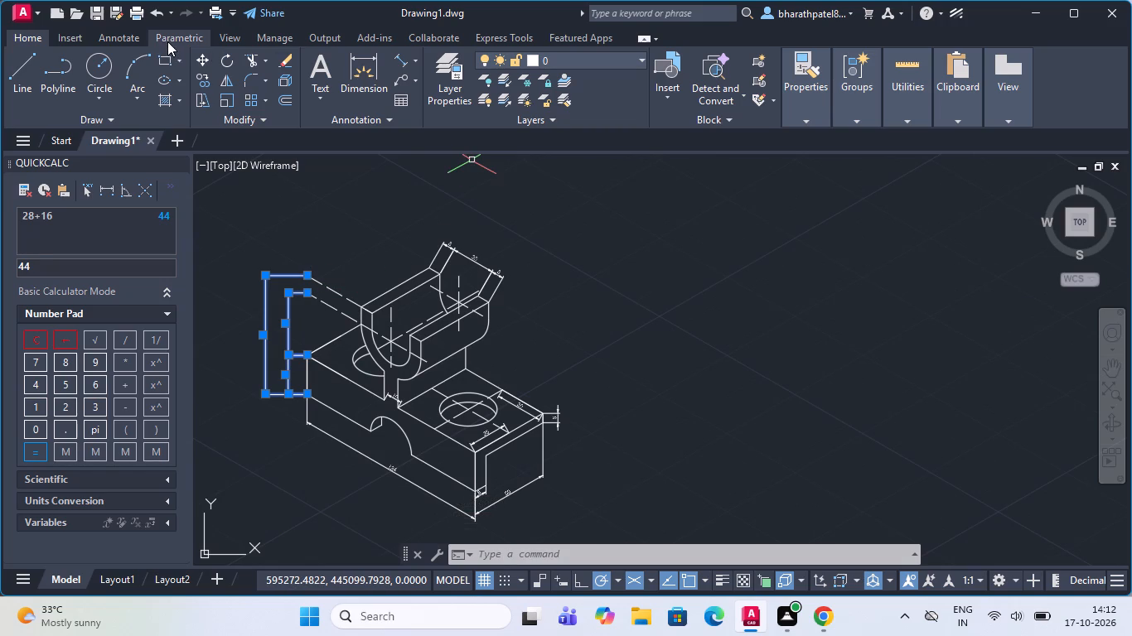
left_click(132, 34)
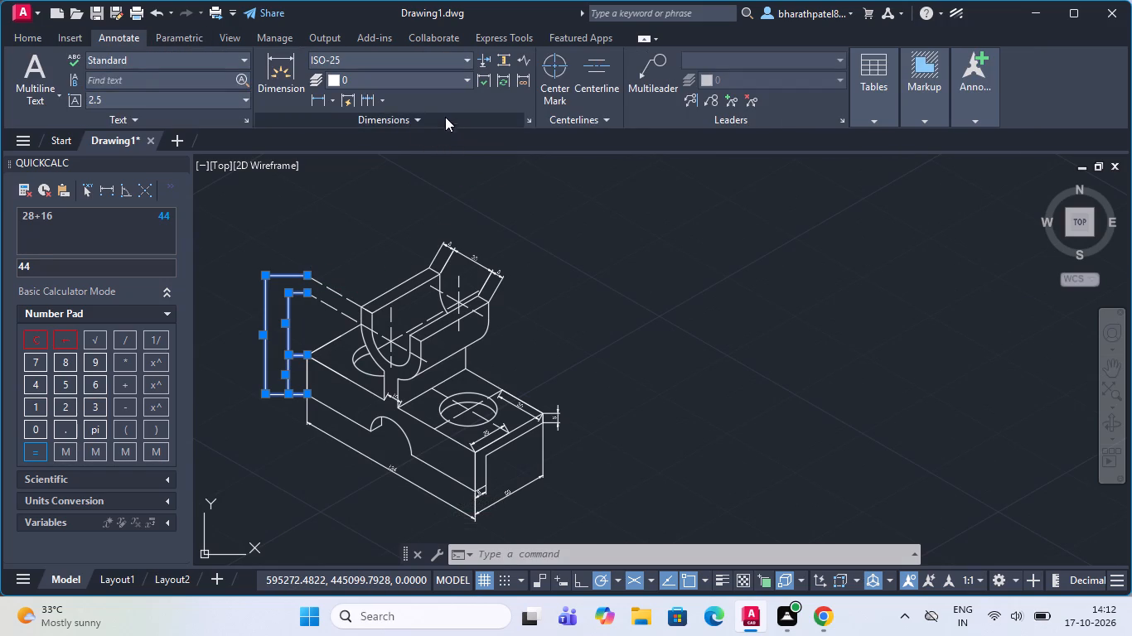
left_click(341, 118)
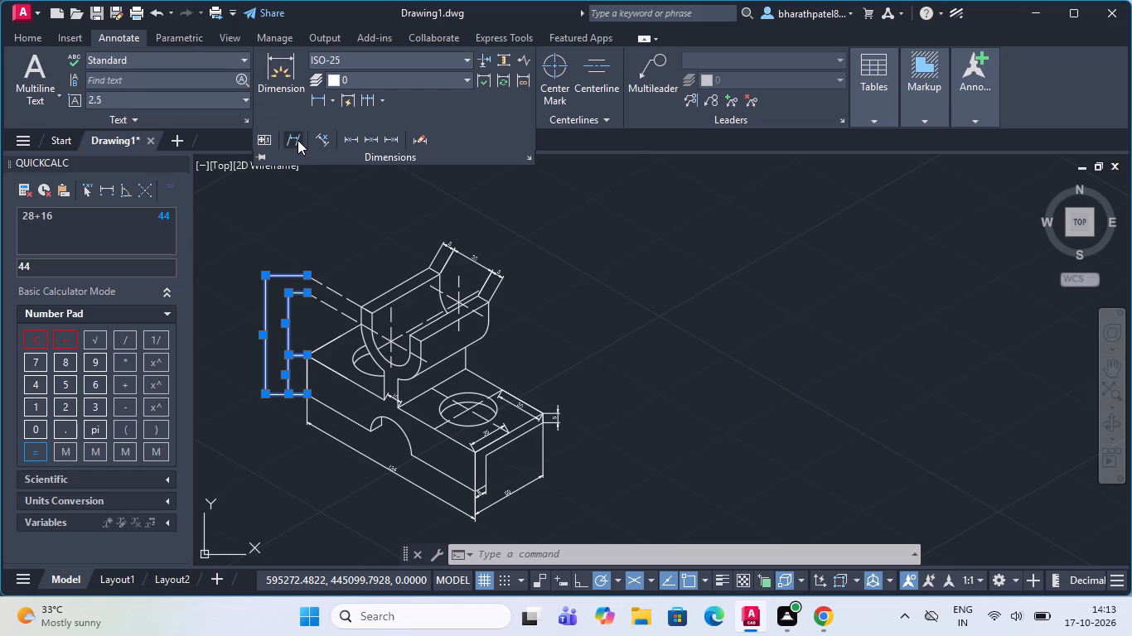
left_click(298, 140)
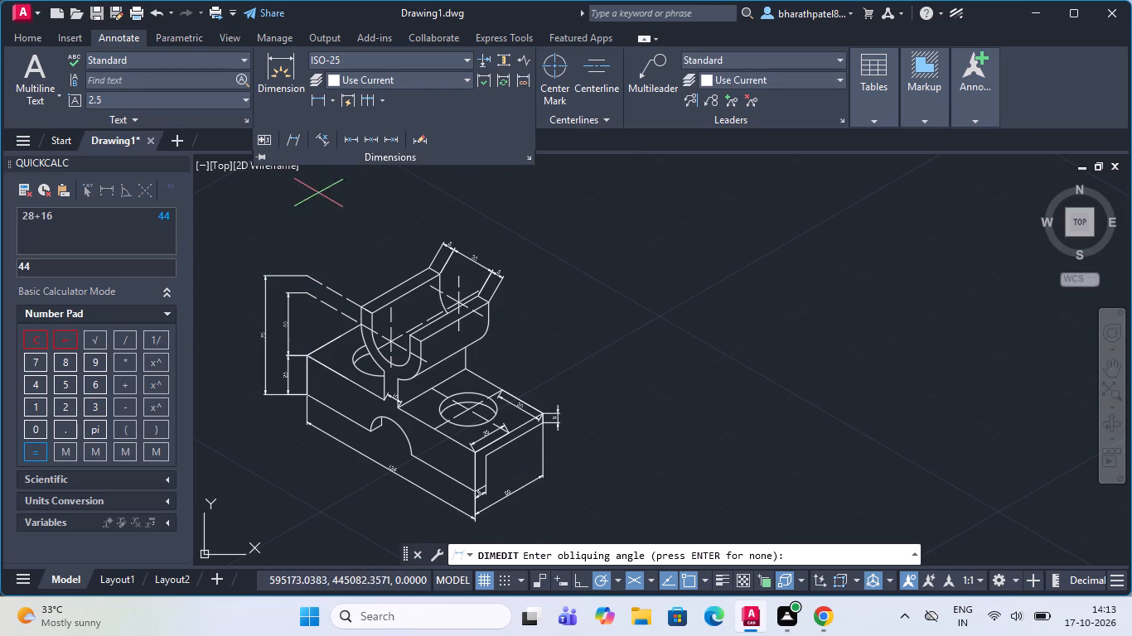
key("1")
key("5")
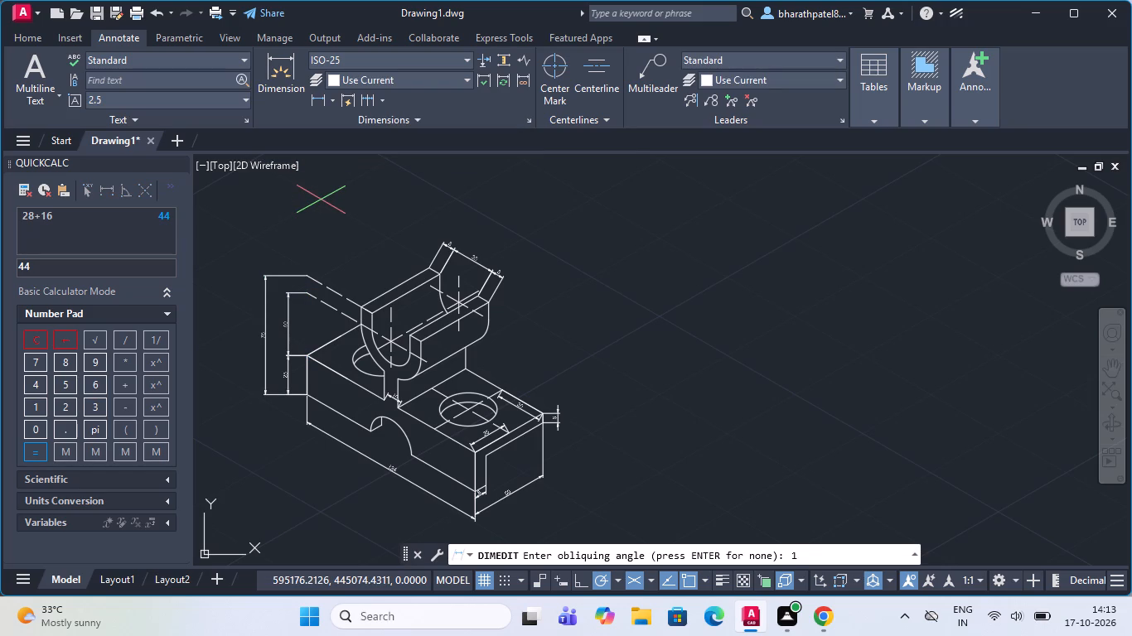
key("0")
key("Return")
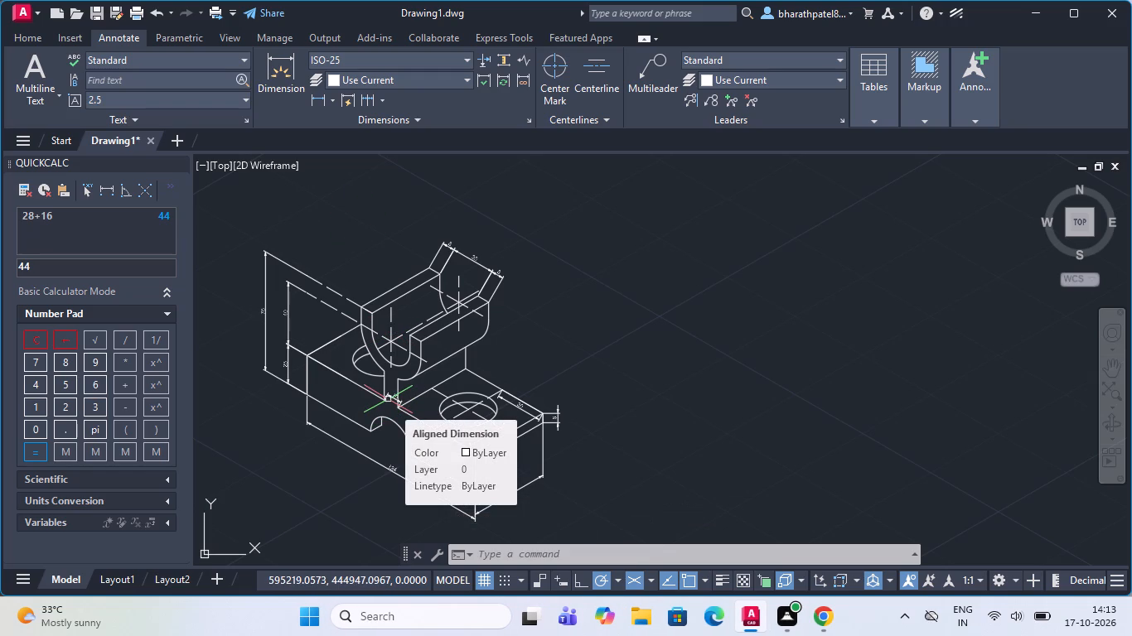
Check the polar angle of the vertically upward direction with a trial line from the open ring's upper rear outer corner, and cancel the line.
left_click(24, 37)
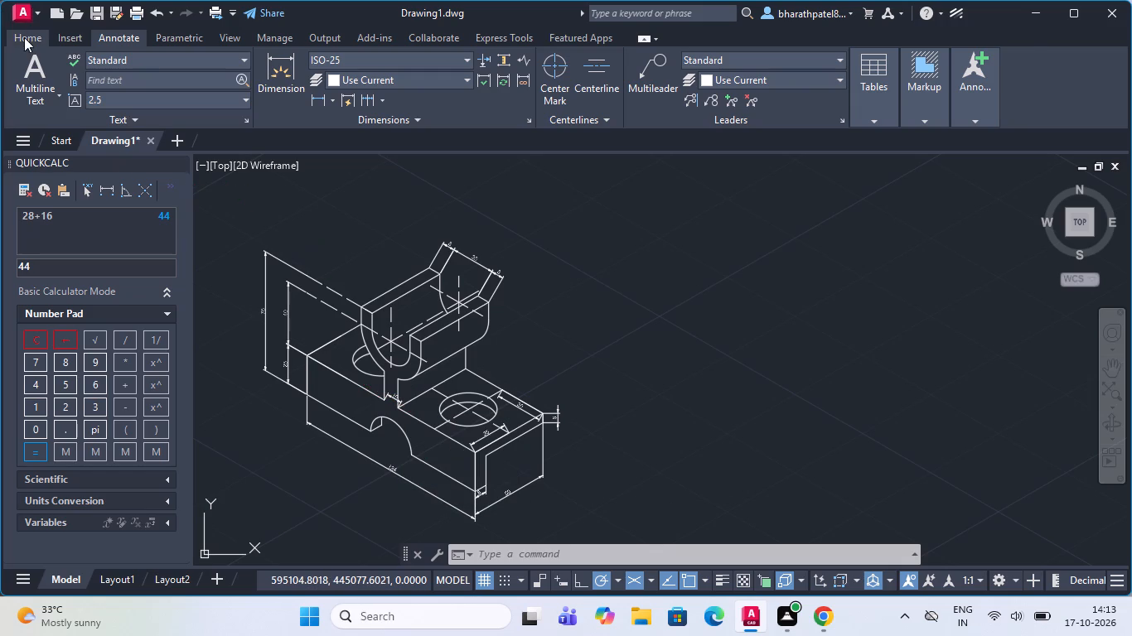
left_click(21, 70)
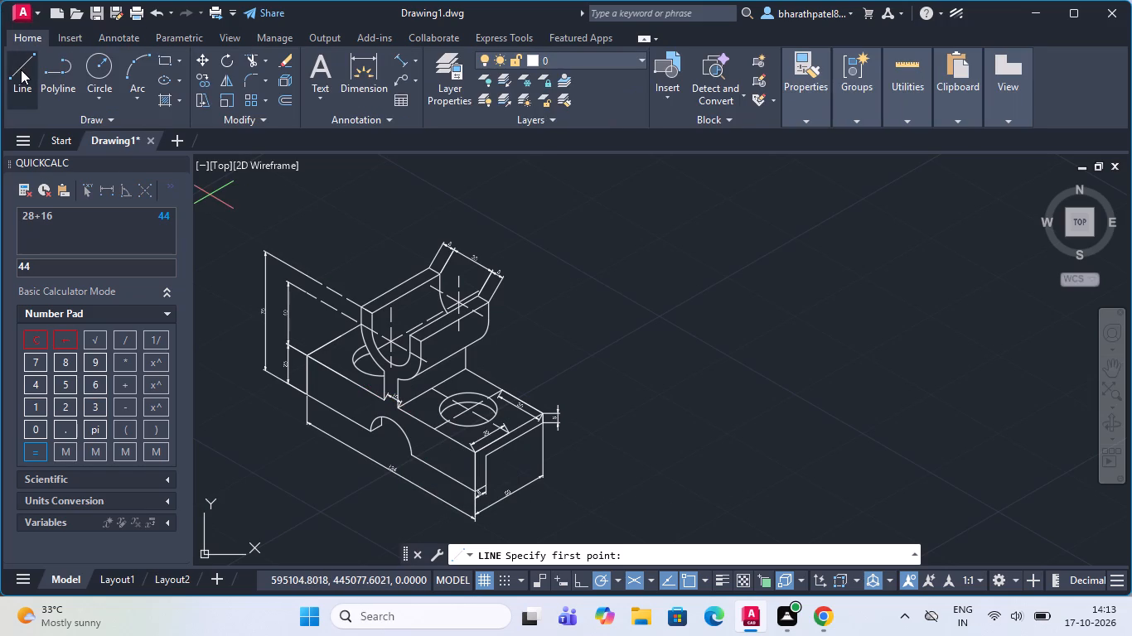
scroll(475, 356, "up", 2)
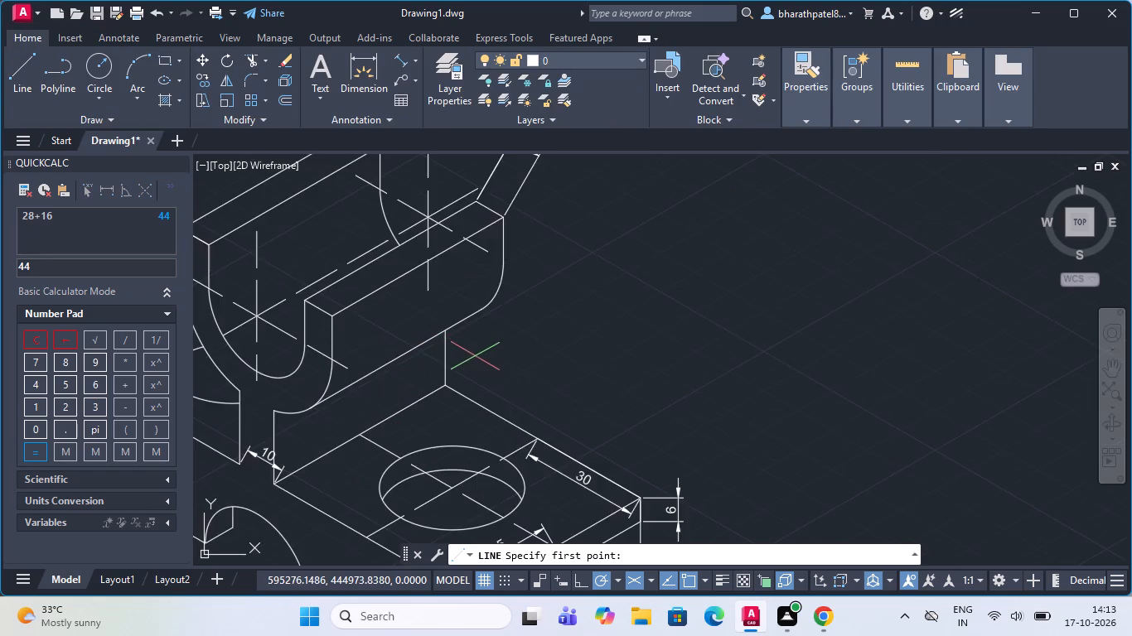
scroll(473, 350, "down", 3)
scroll(443, 265, "up", 3)
left_click(442, 392)
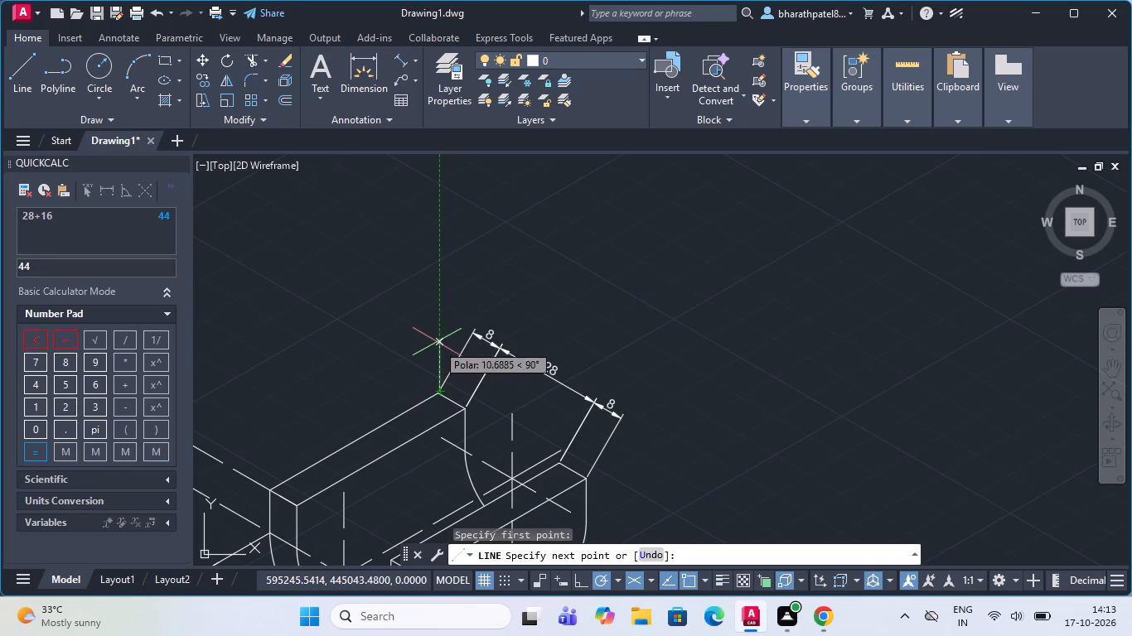
key("Escape")
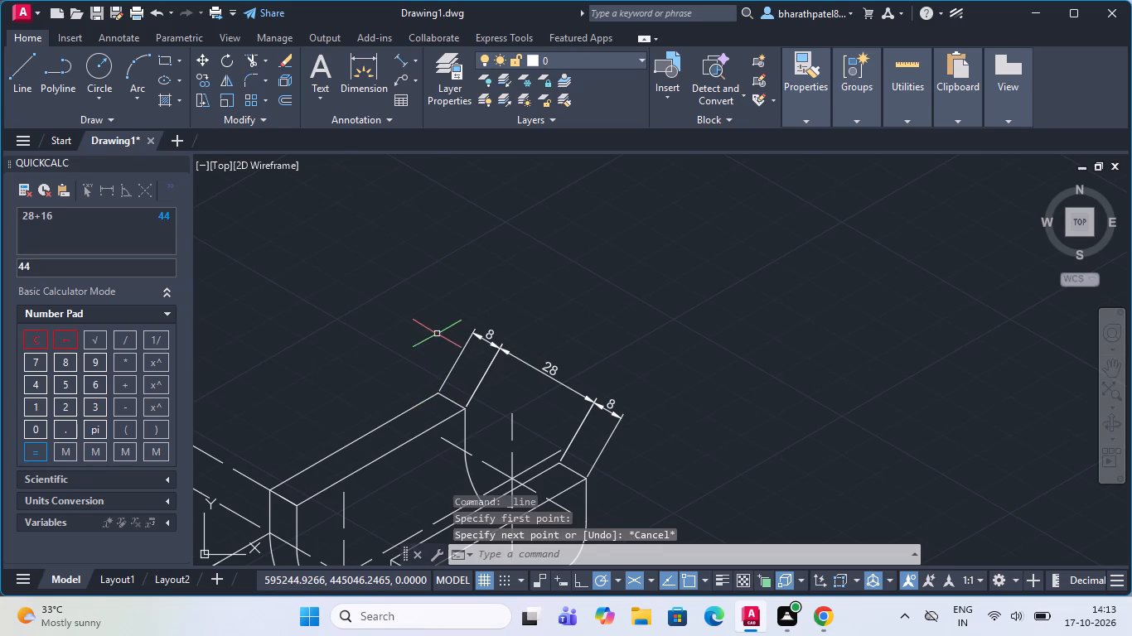
Apply an obliquing angle of 90 to the 8, 28 and 8 mm dimensions across the top of the open ring.
left_click(463, 347)
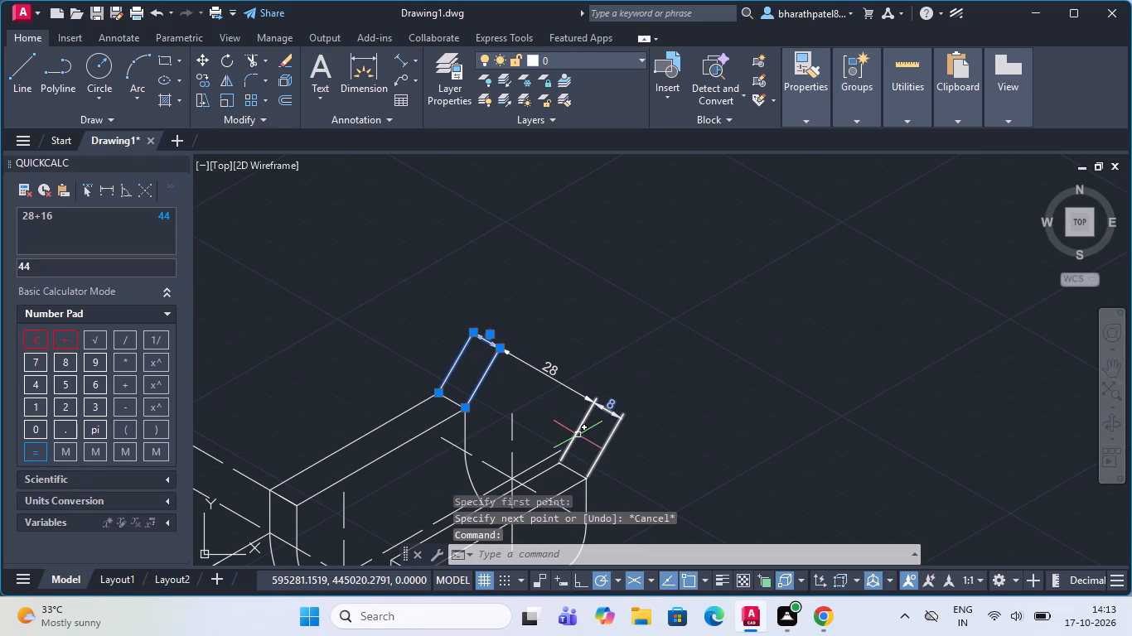
left_click(578, 435)
left_click(564, 383)
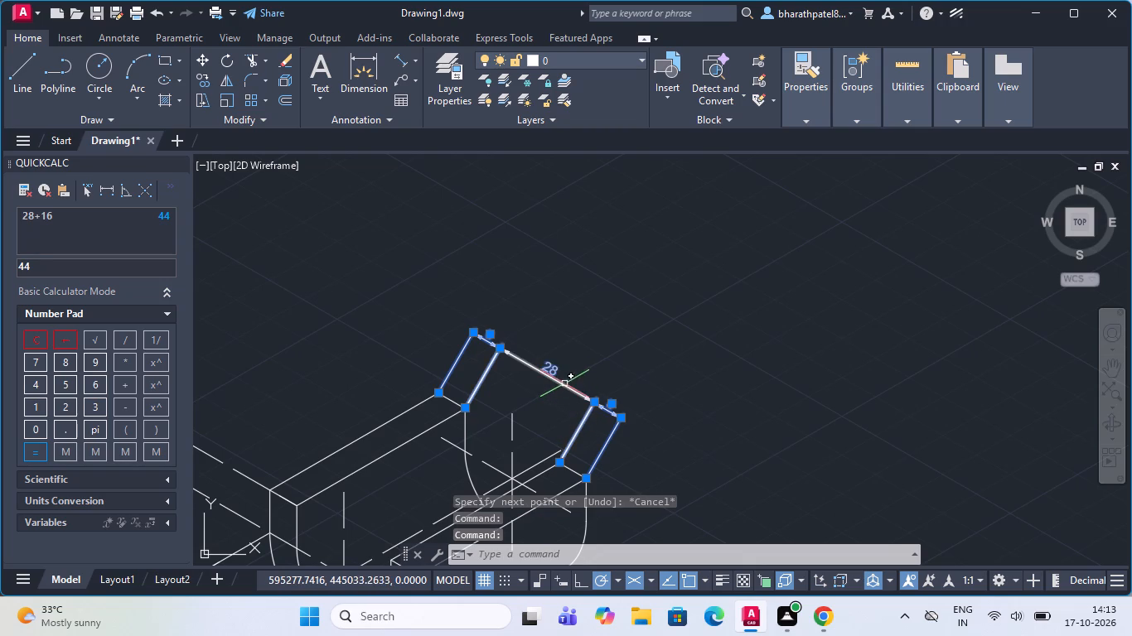
left_click(416, 60)
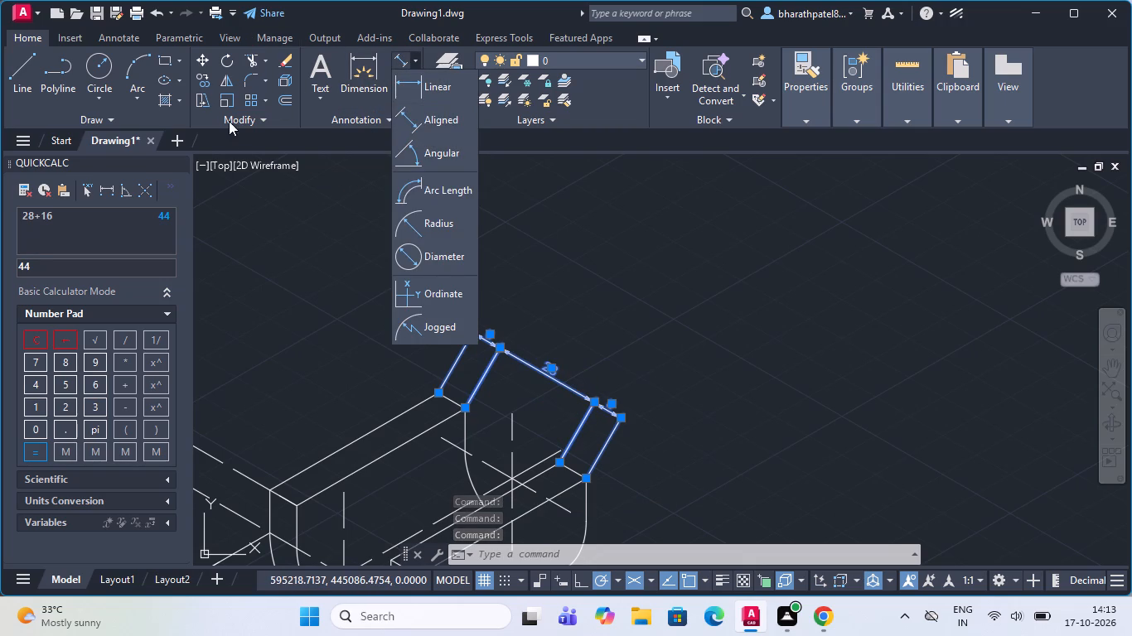
key("Escape")
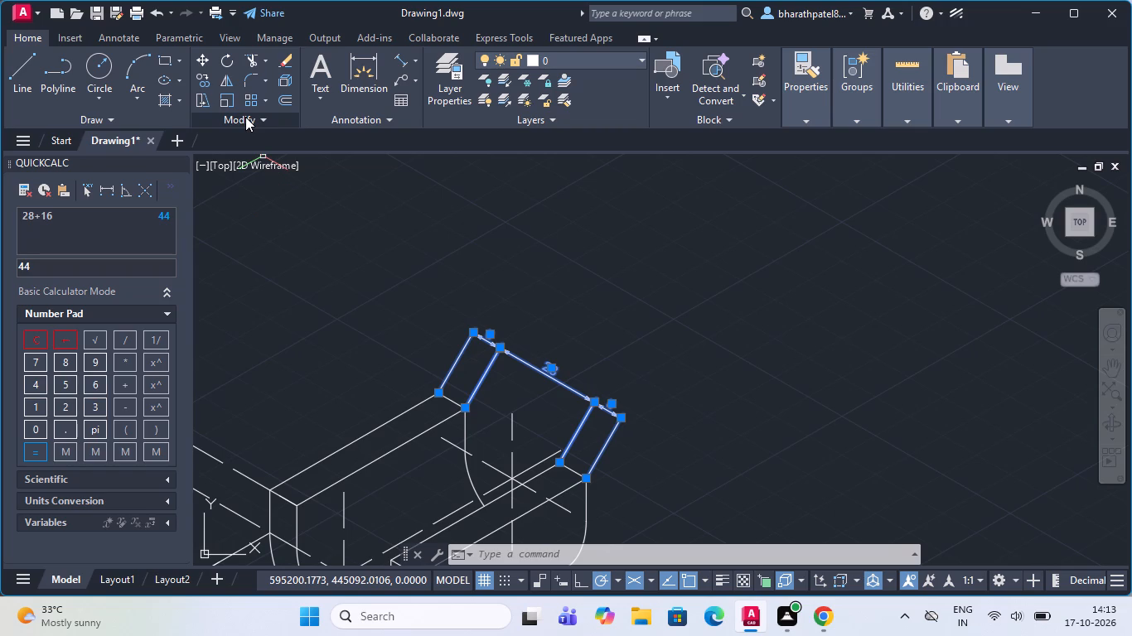
left_click(245, 117)
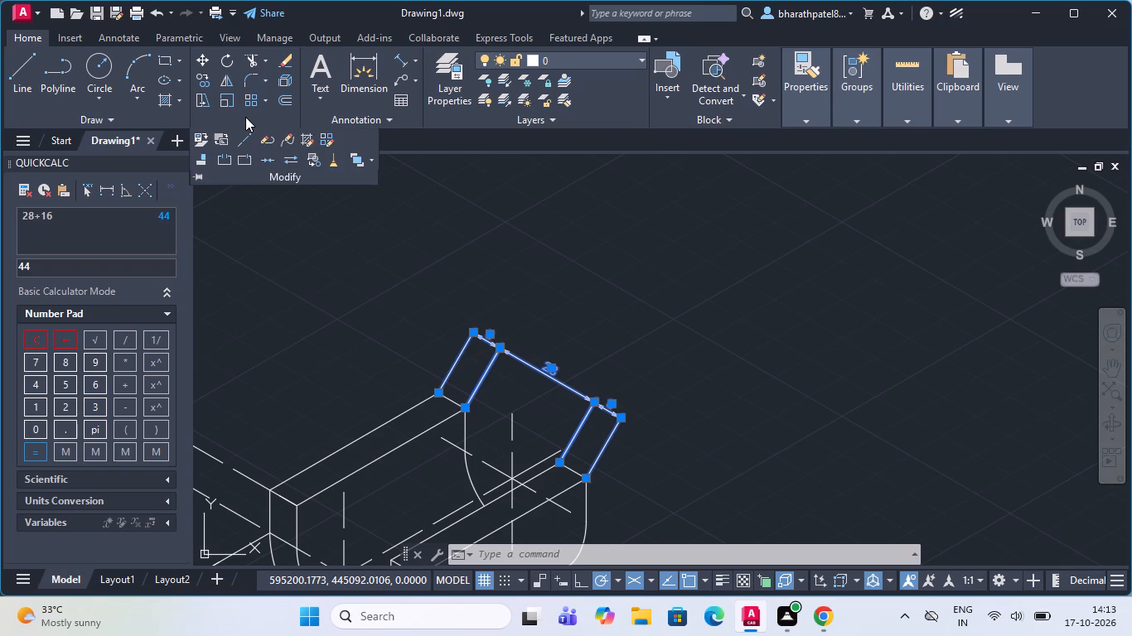
left_click(245, 117)
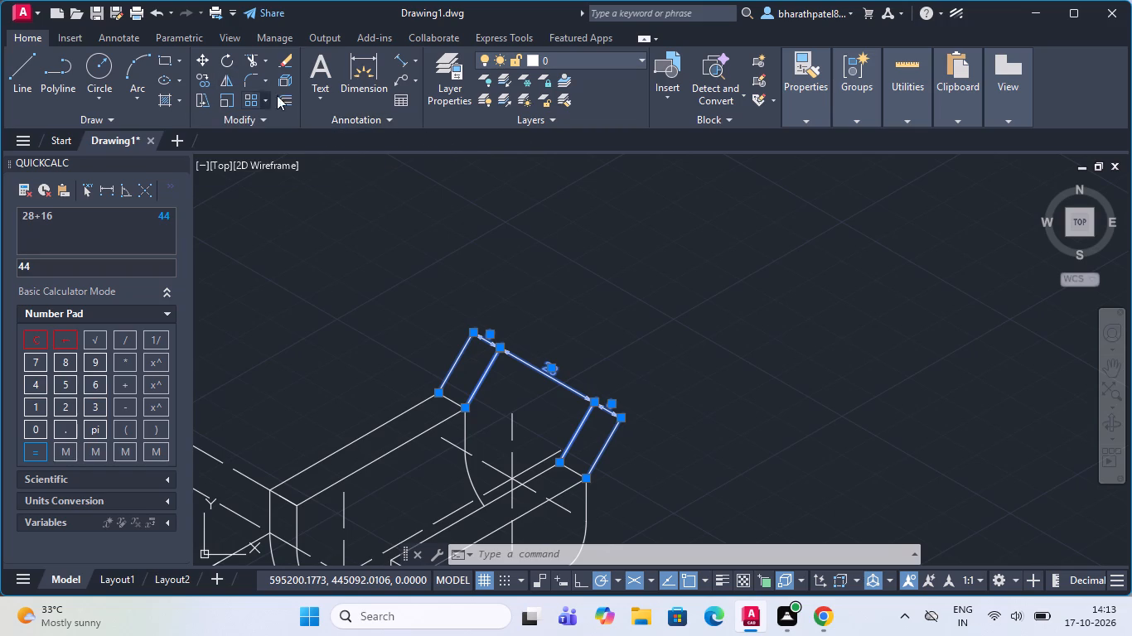
left_click(119, 34)
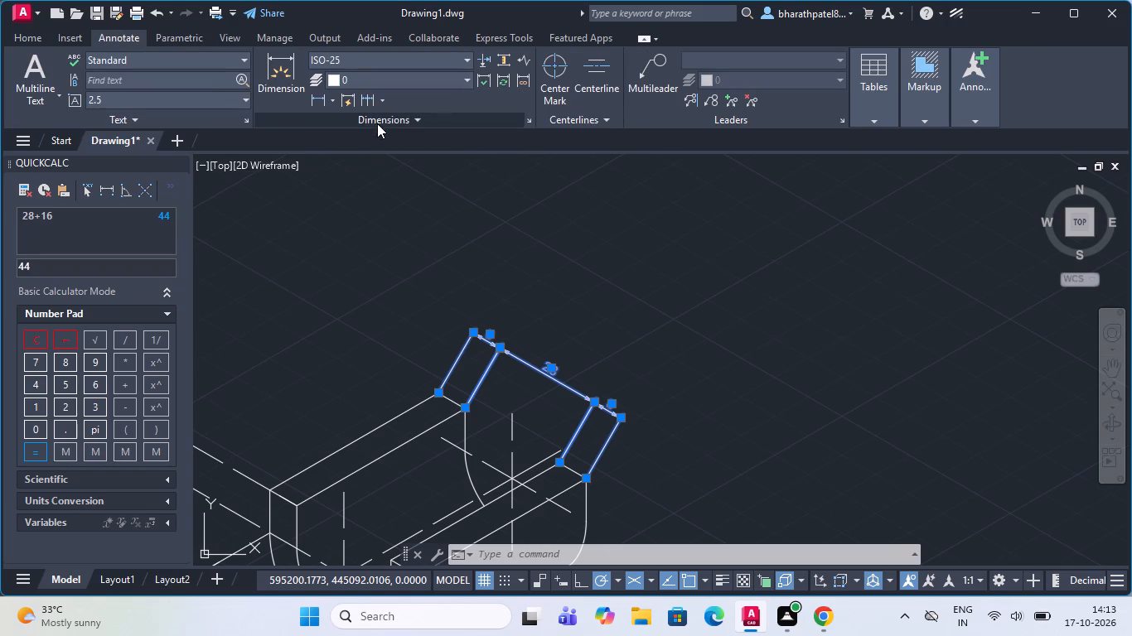
left_click(377, 122)
left_click(289, 134)
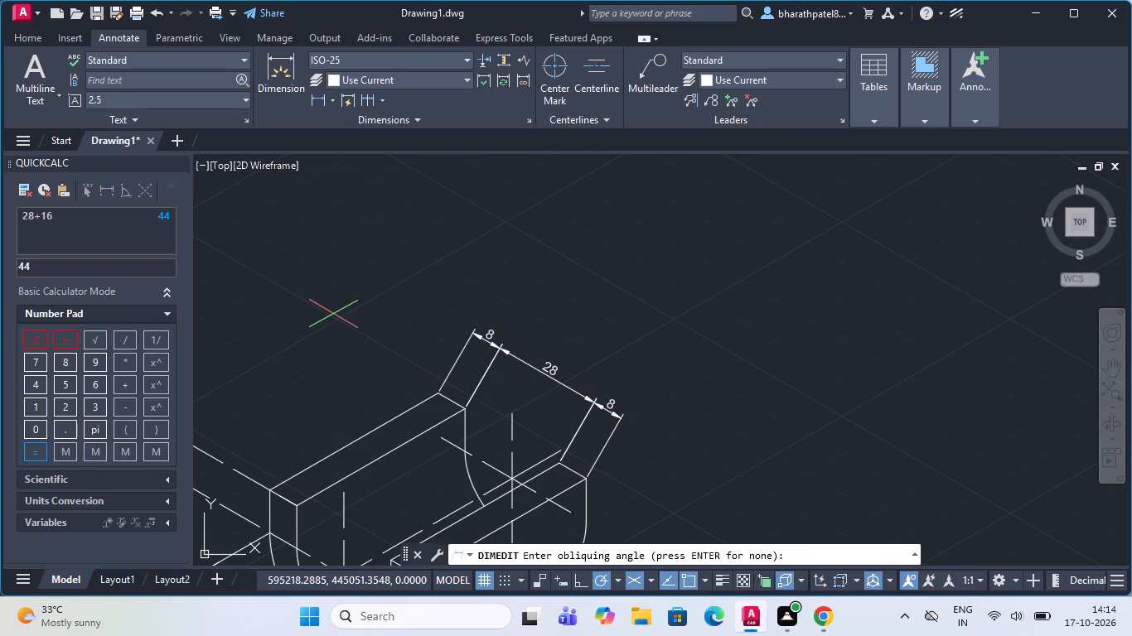
type("90")
key("Return")
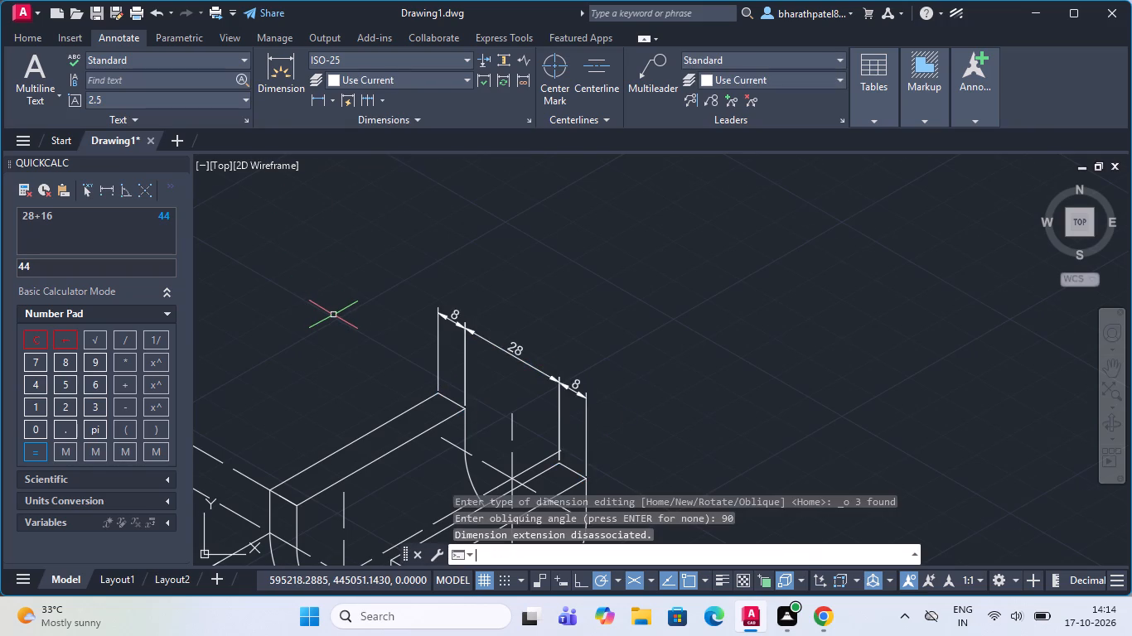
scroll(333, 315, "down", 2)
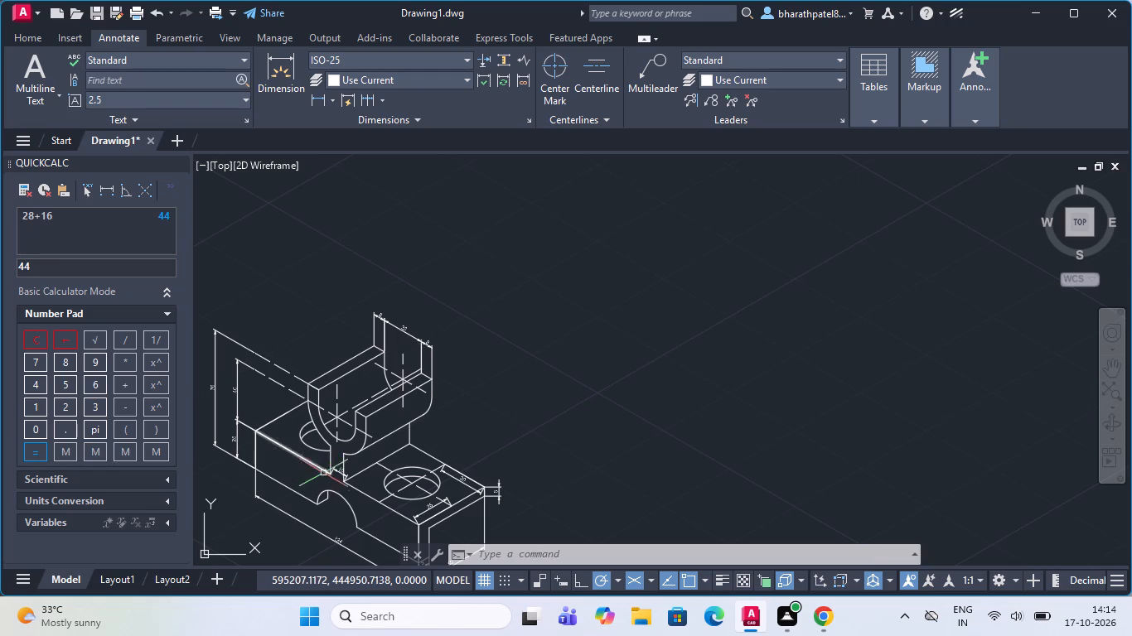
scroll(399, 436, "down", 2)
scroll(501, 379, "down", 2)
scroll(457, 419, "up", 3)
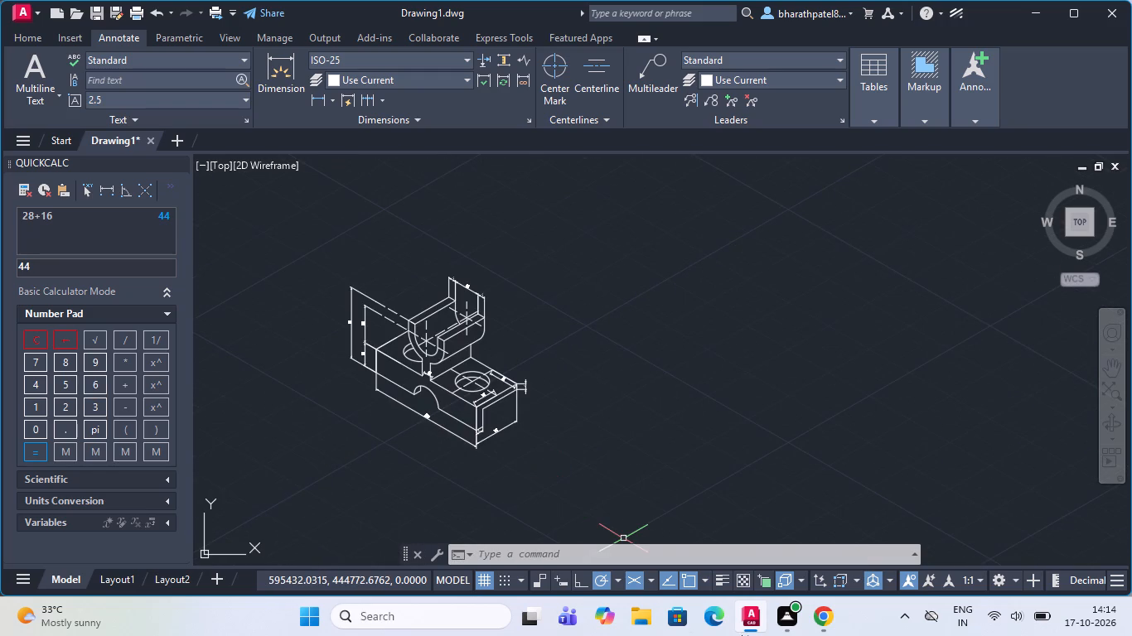
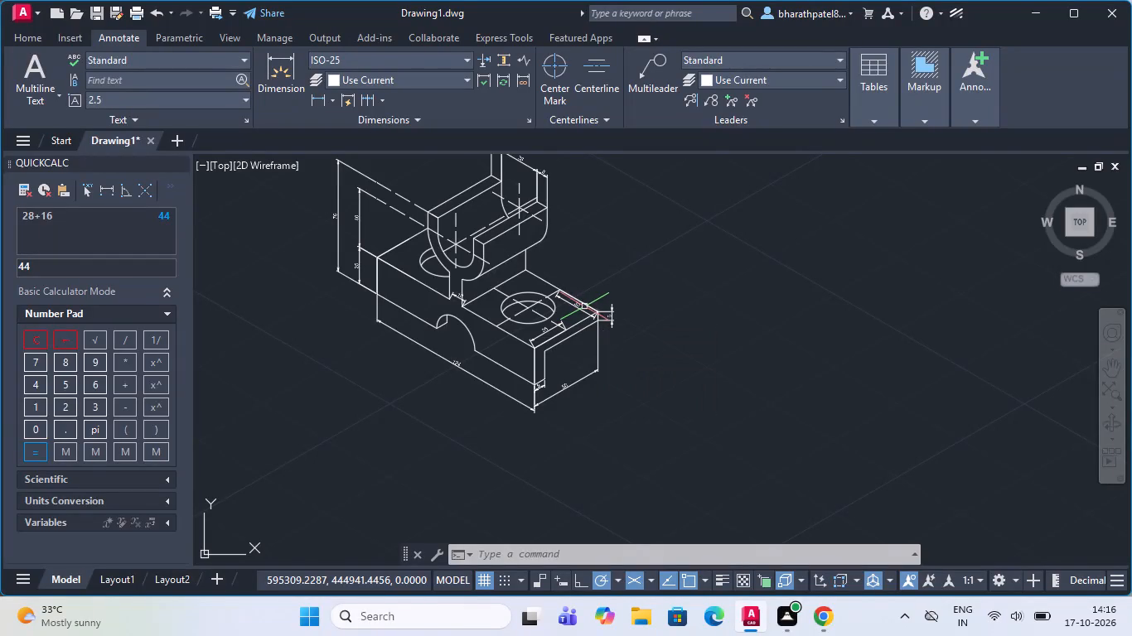
Oblique the 6 dimension at the end corner of the block's top plate to 30 degrees.
scroll(583, 306, "up", 2)
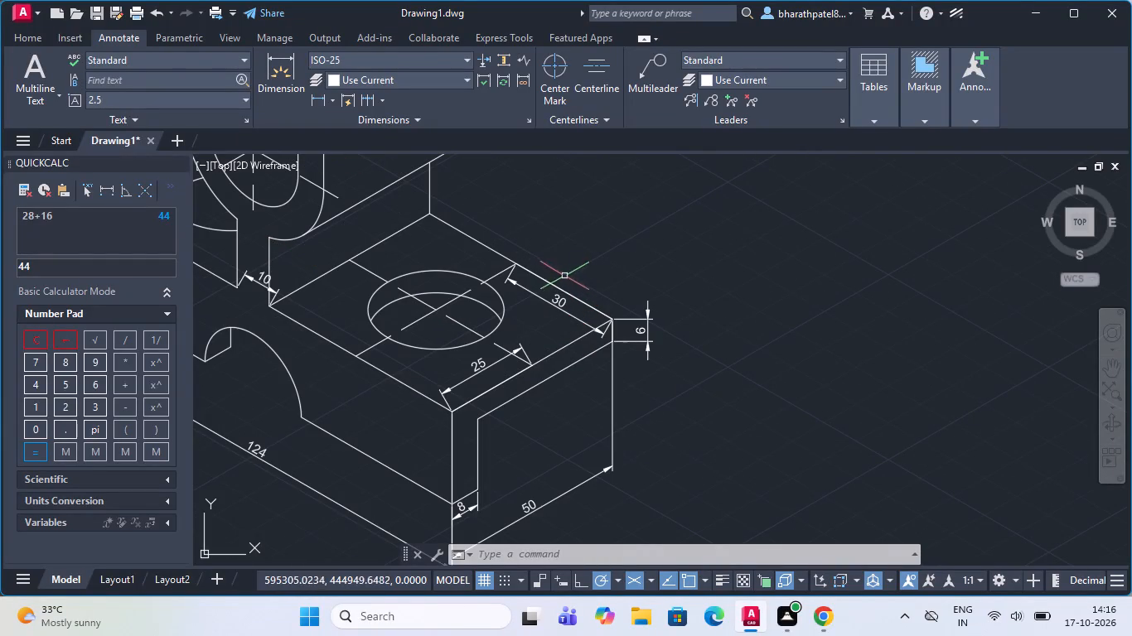
left_click(626, 318)
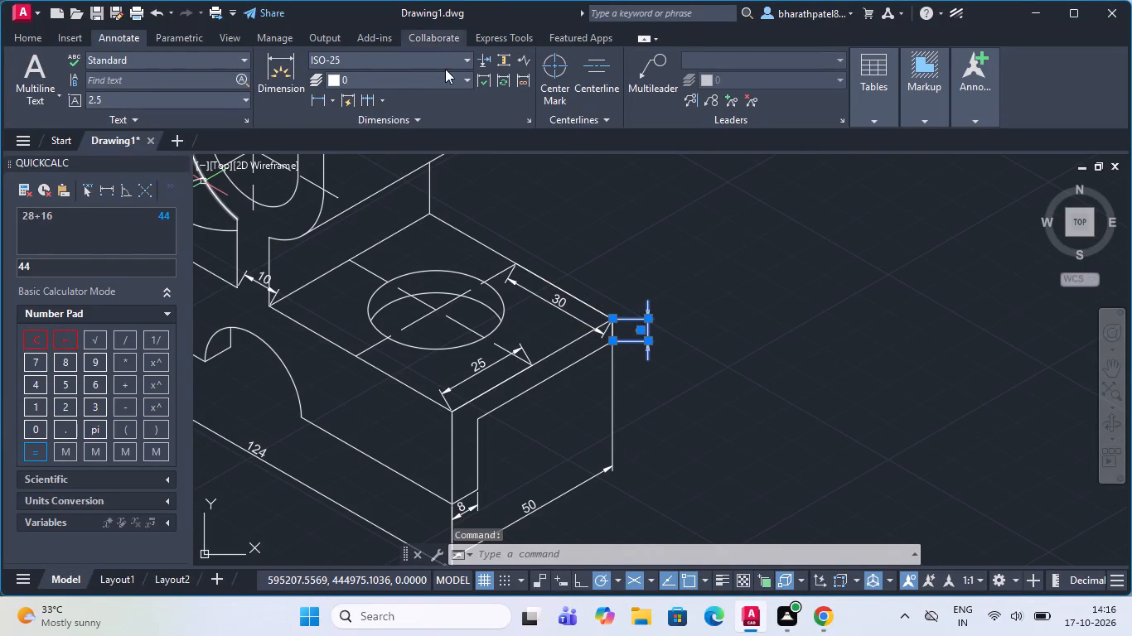
left_click(386, 122)
left_click(293, 144)
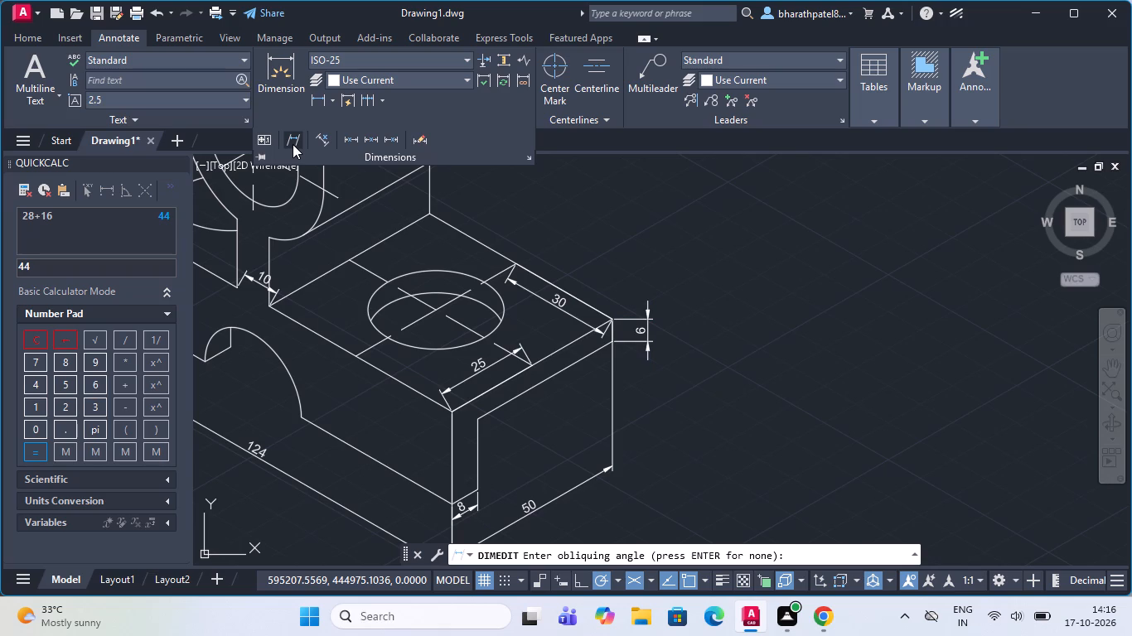
key("3")
key("0")
key("Return")
Oblique the 10 dimension at the base of the U-shaped support's web to 90 degrees.
scroll(550, 356, "down", 1)
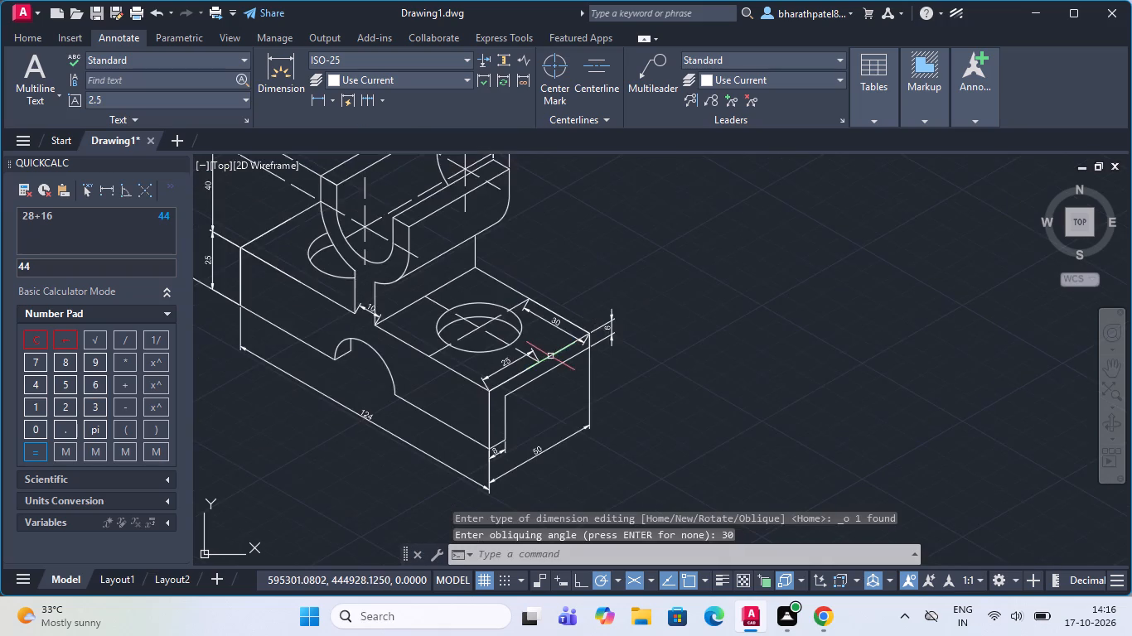
scroll(550, 355, "down", 1)
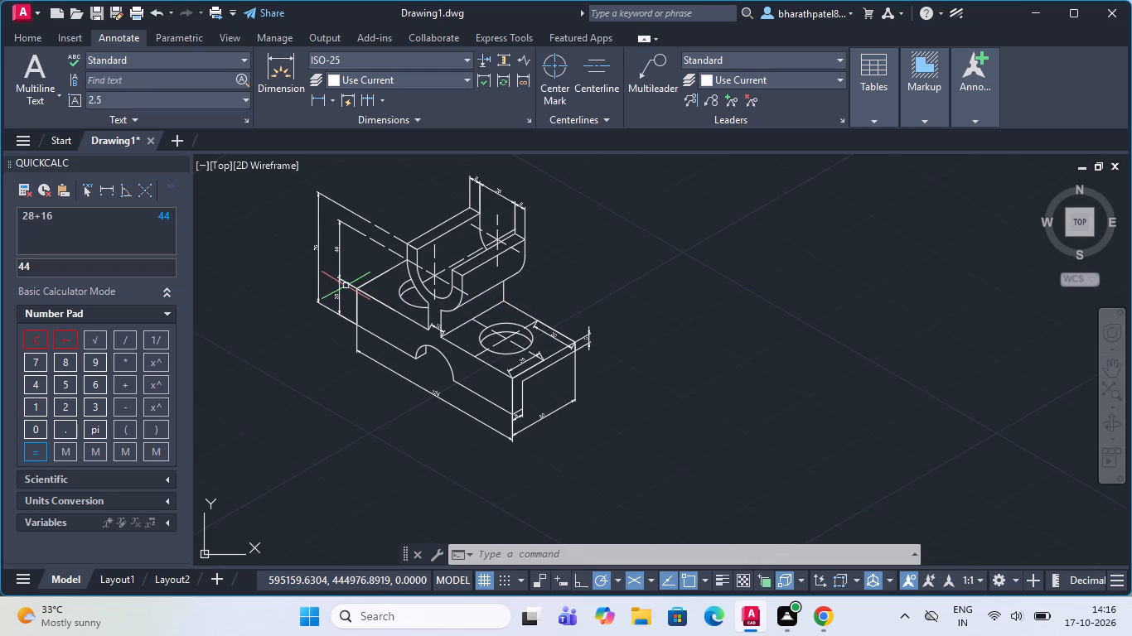
scroll(425, 321, "up", 4)
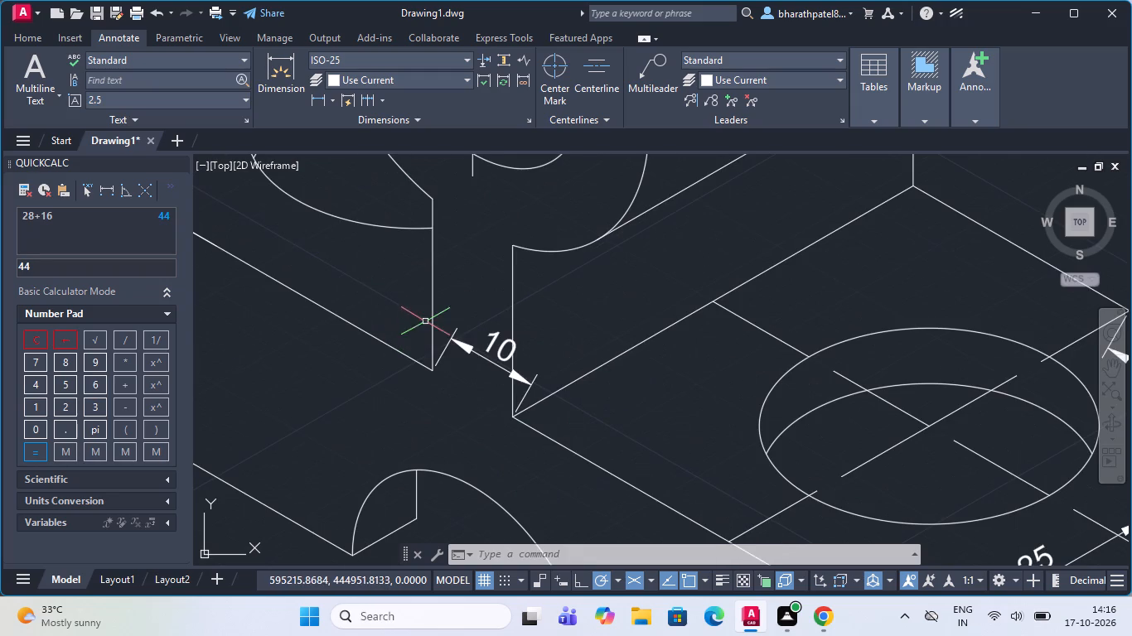
left_click(465, 344)
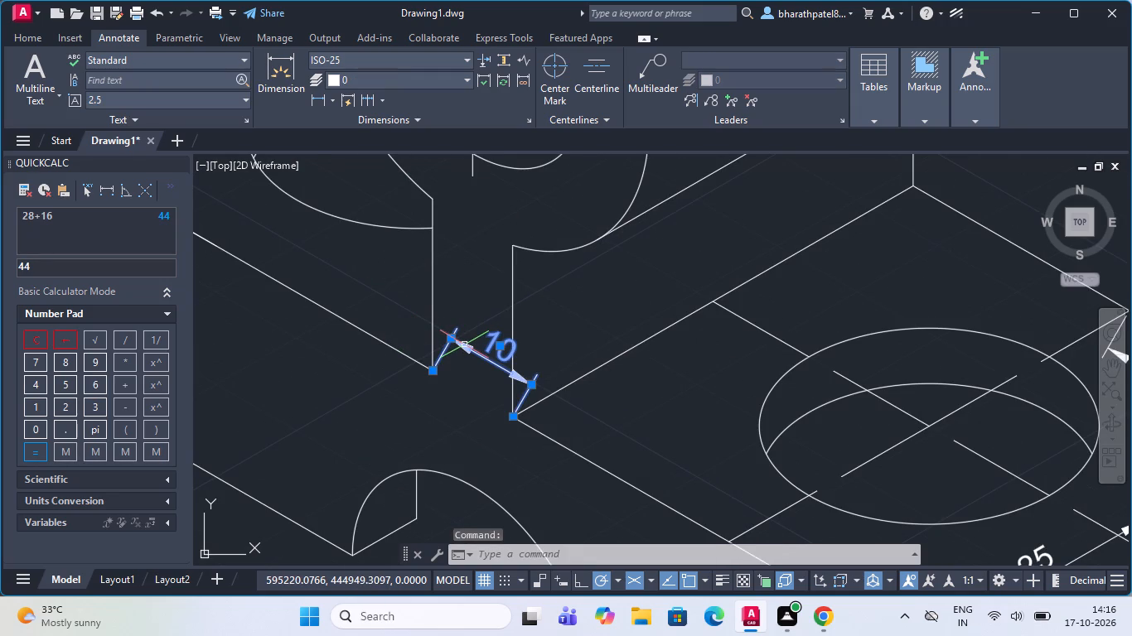
left_click(362, 114)
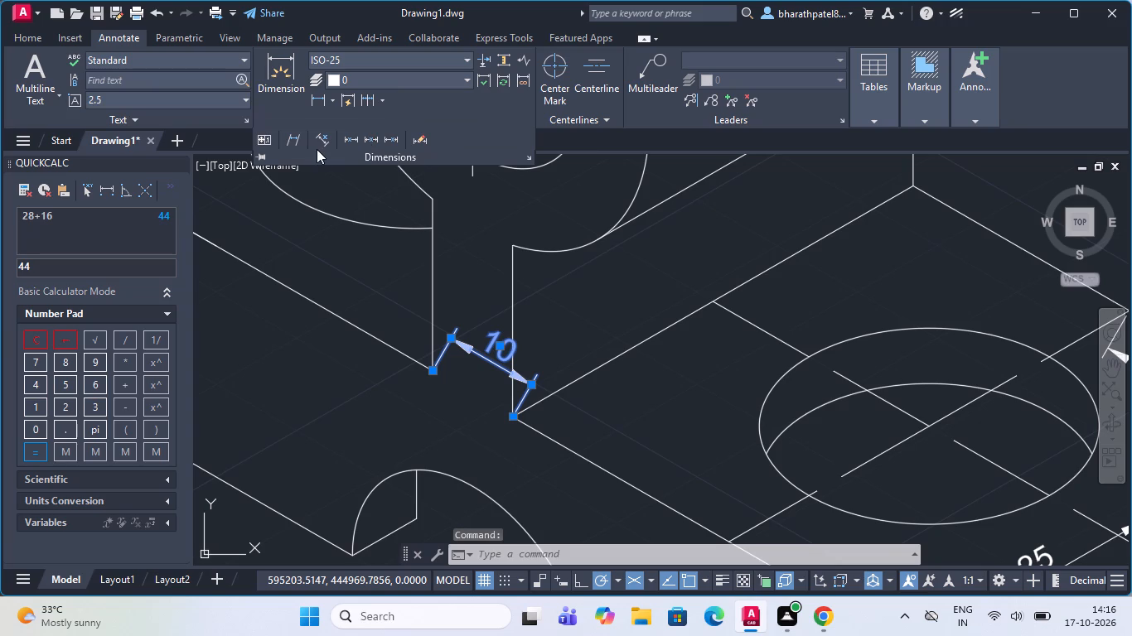
left_click(298, 142)
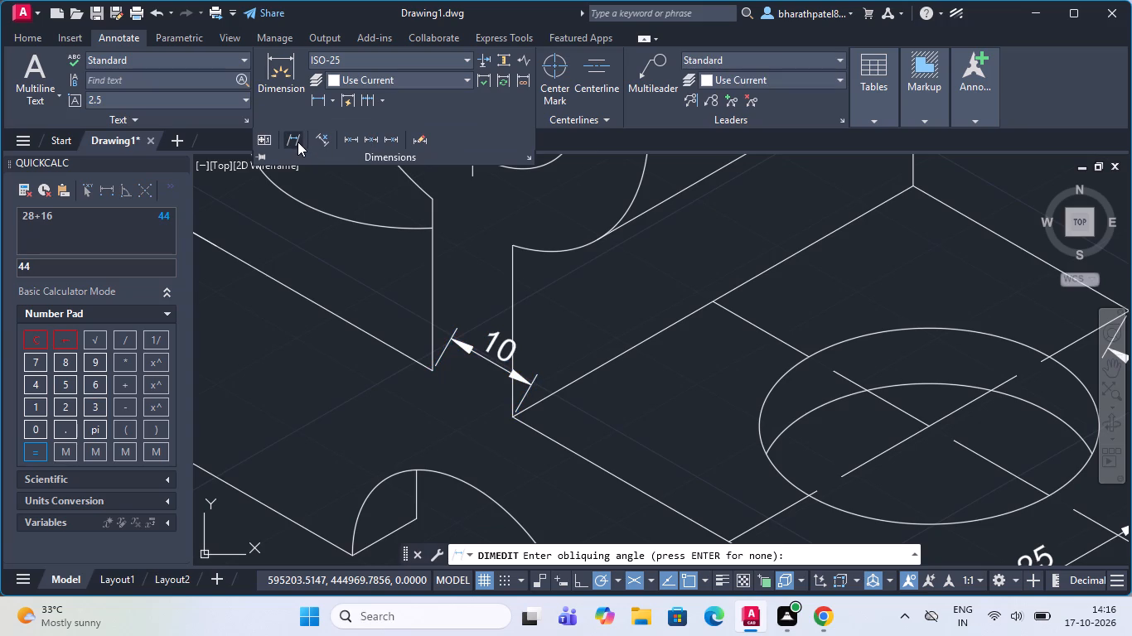
type("90")
key("Return")
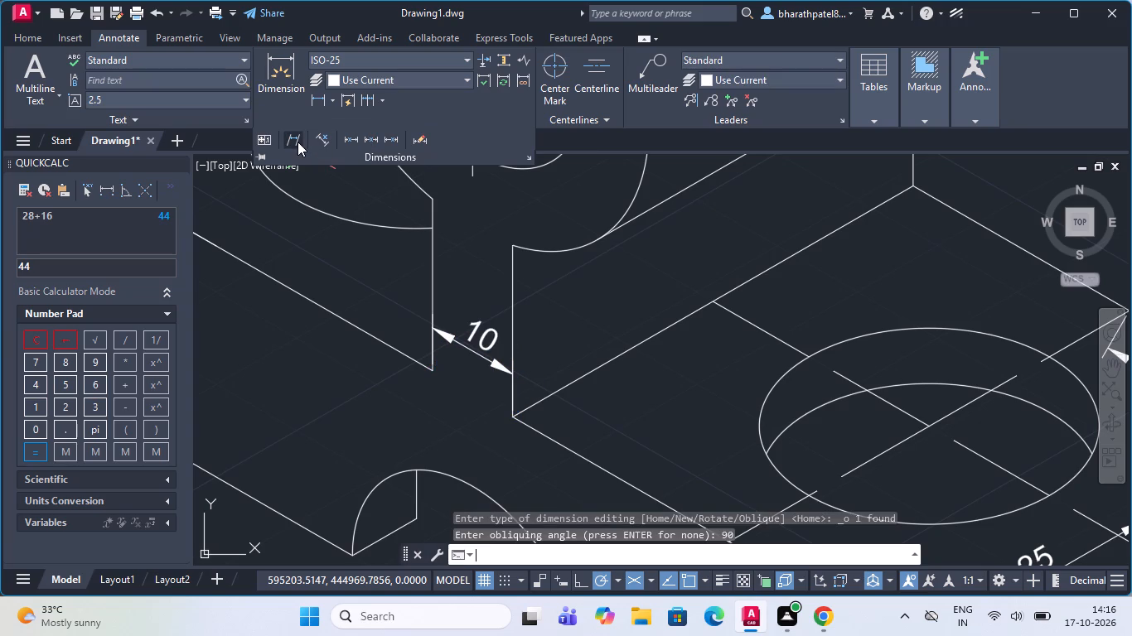
Check the polar angle of the block's long top edge with a temporary line from the front corner, then cancel it.
scroll(298, 142, "down", 2)
scroll(498, 341, "down", 4)
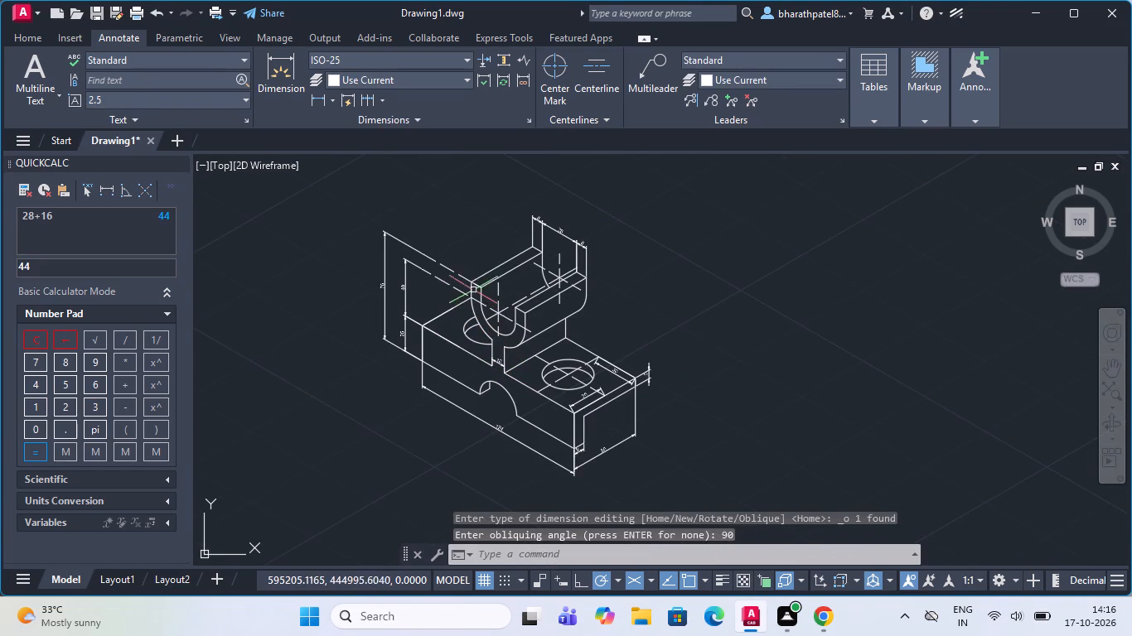
scroll(472, 284, "up", 2)
scroll(472, 284, "down", 2)
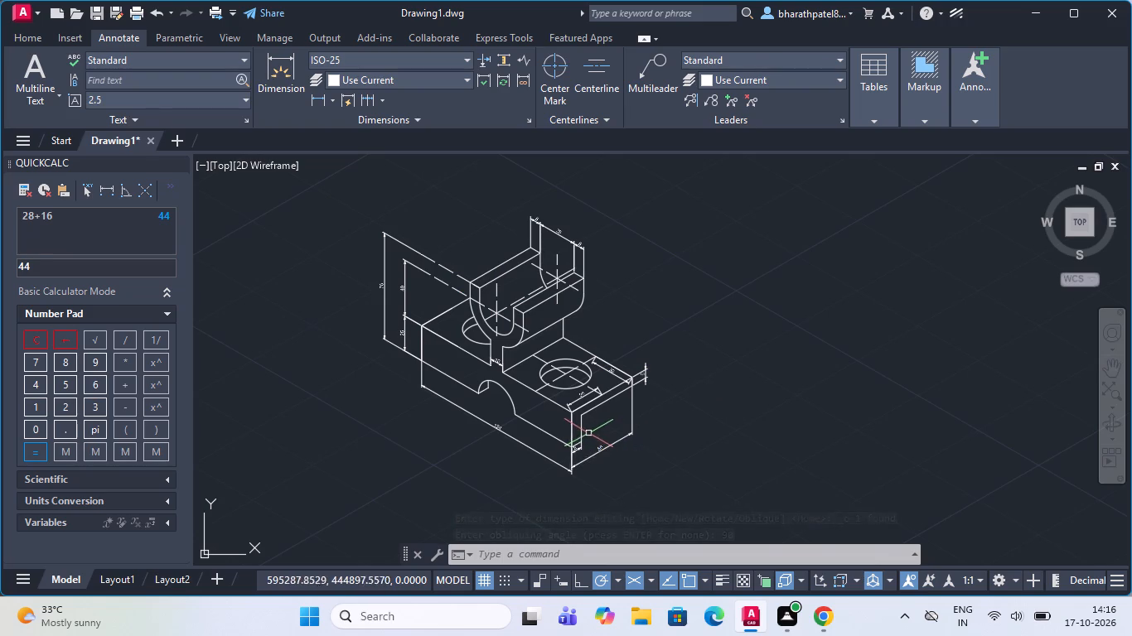
scroll(578, 419, "up", 2)
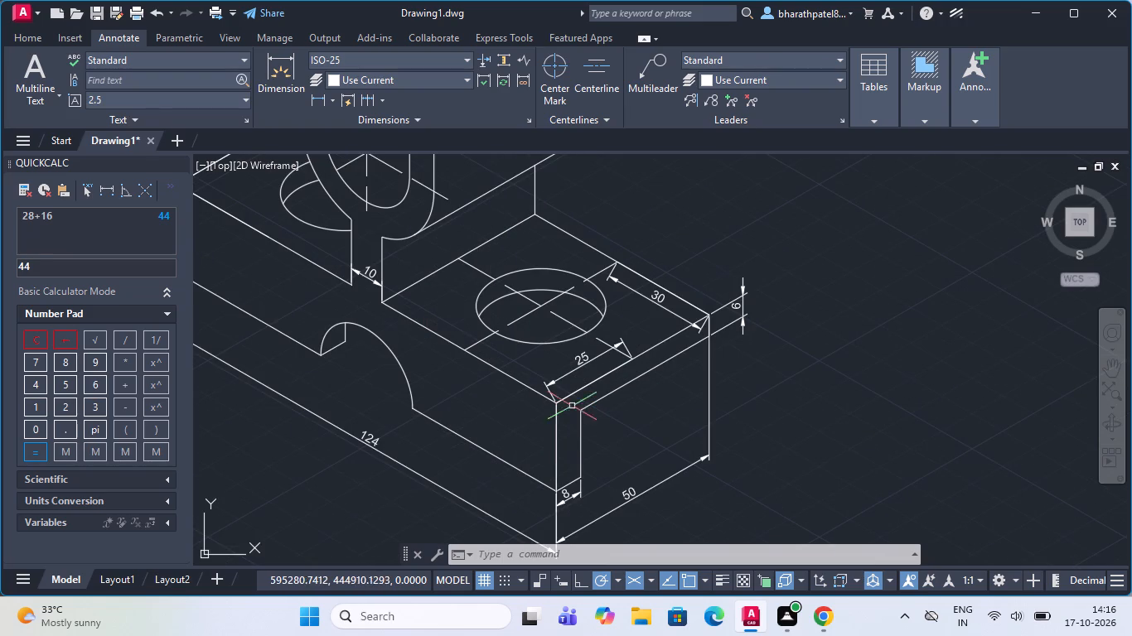
left_click(12, 30)
left_click(19, 68)
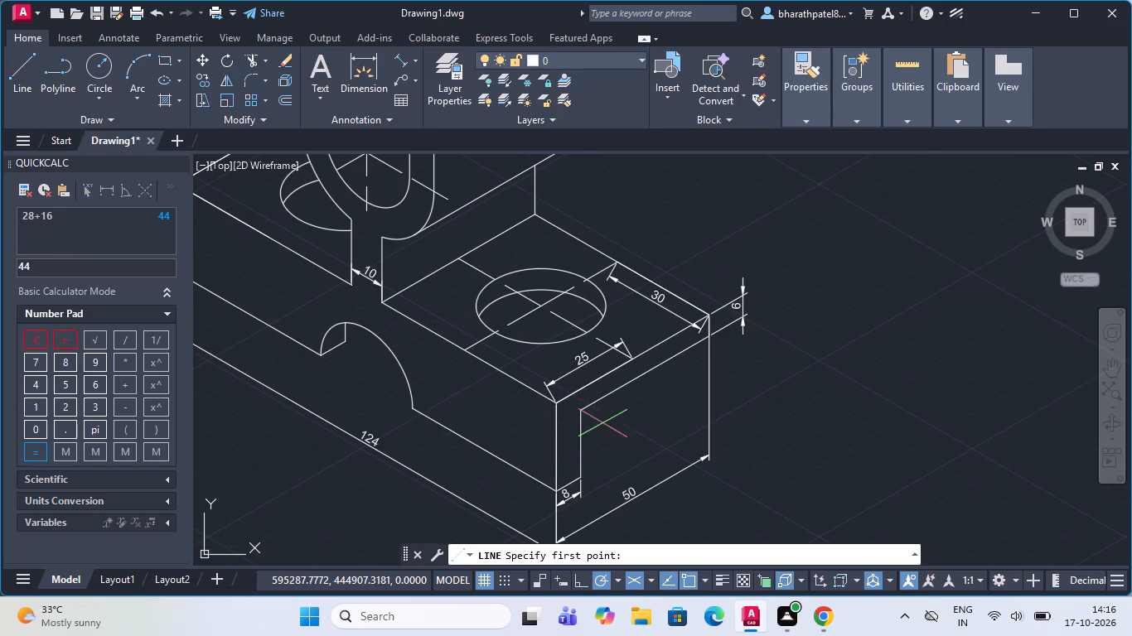
scroll(559, 404, "up", 3)
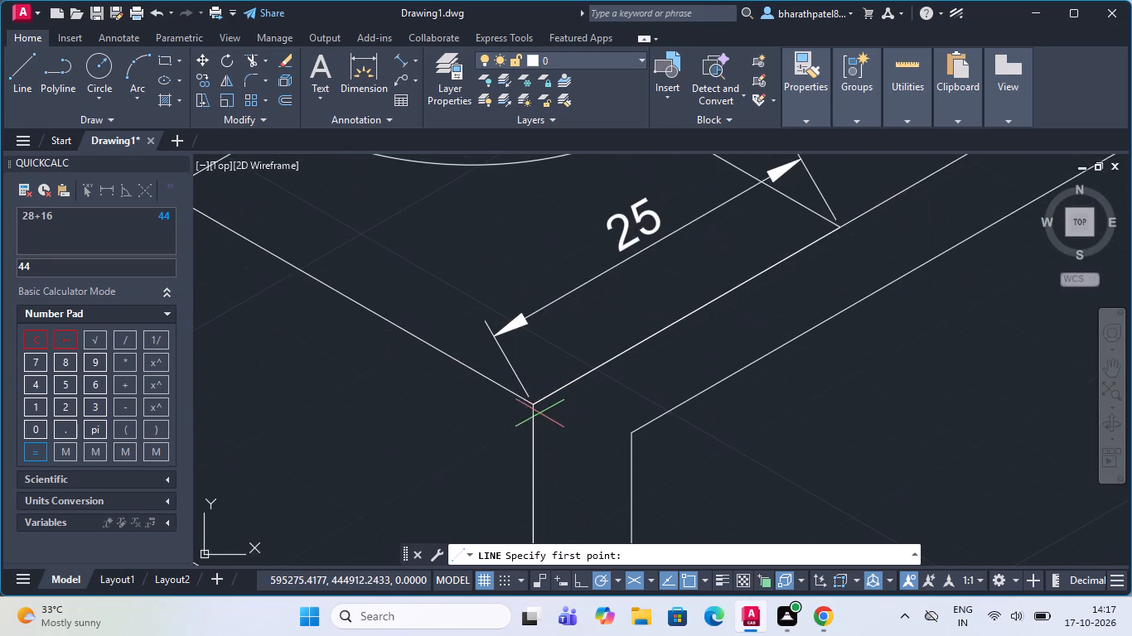
left_click(530, 402)
scroll(532, 402, "down", 4)
scroll(371, 330, "down", 4)
scroll(268, 301, "up", 3)
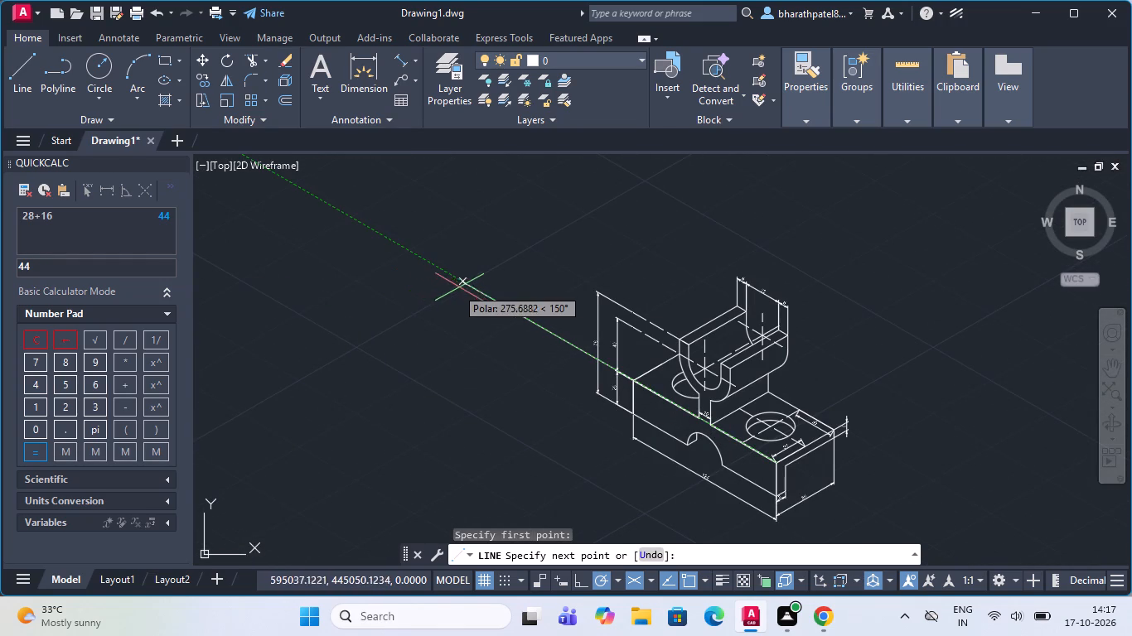
key("Escape")
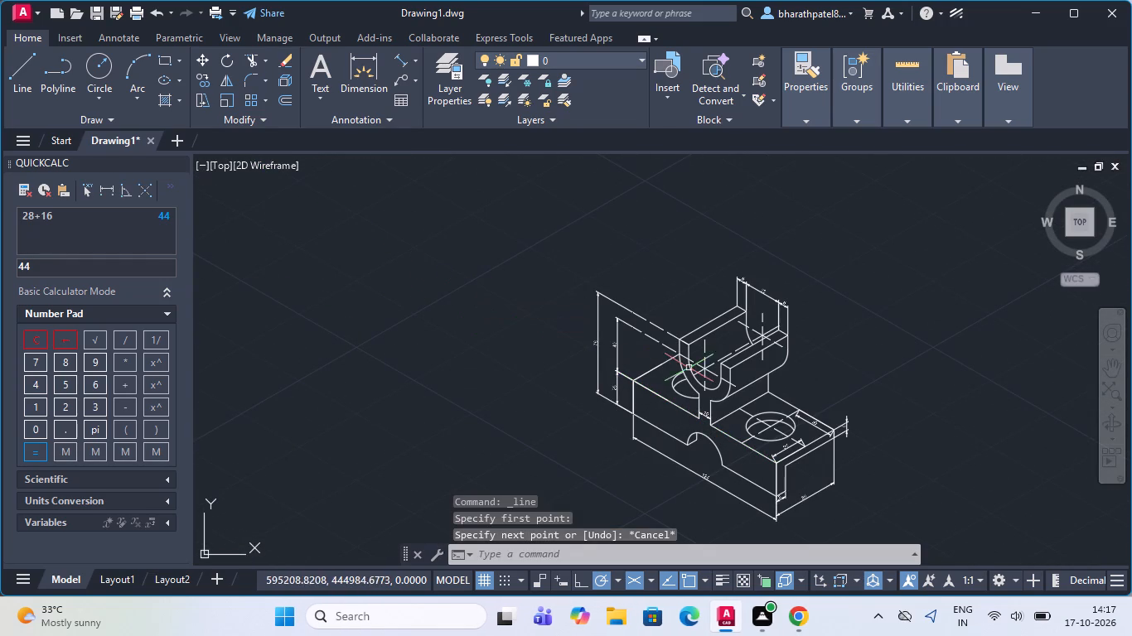
Oblique the 25 dimension on the block's top face, beside the hole, to 150 degrees.
scroll(766, 448, "up", 4)
scroll(747, 436, "down", 3)
scroll(865, 478, "up", 3)
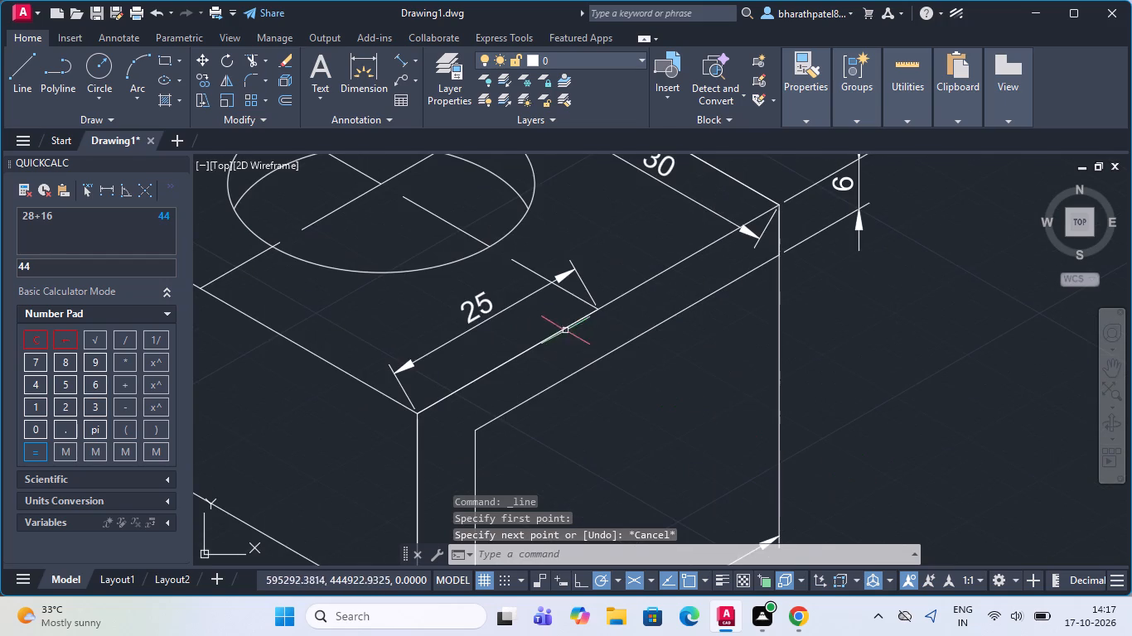
left_click(486, 313)
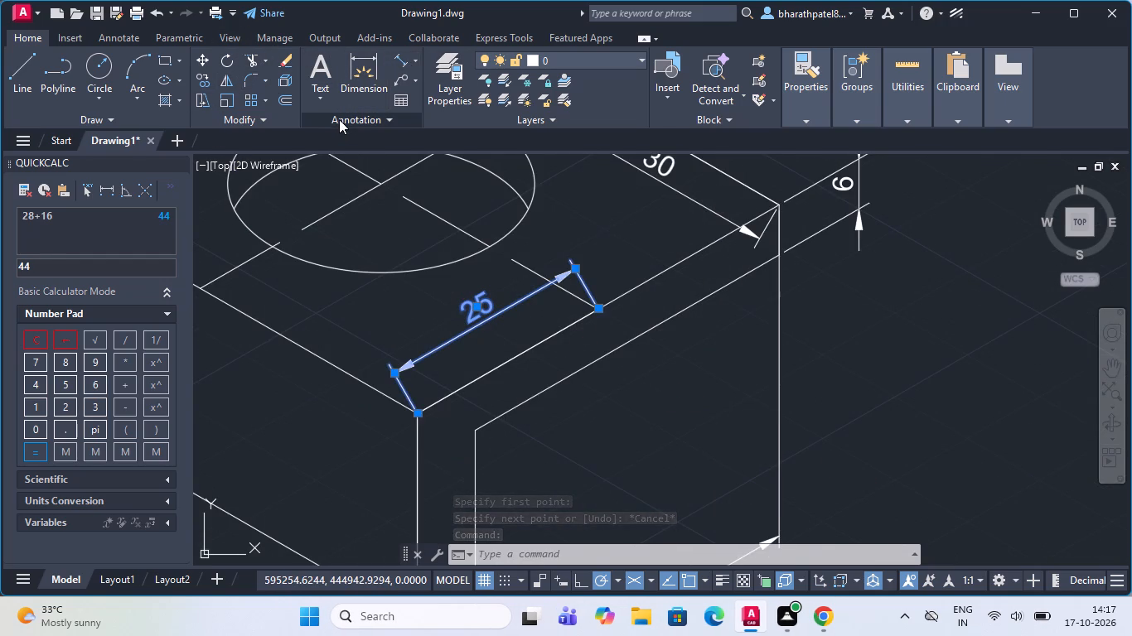
left_click(110, 36)
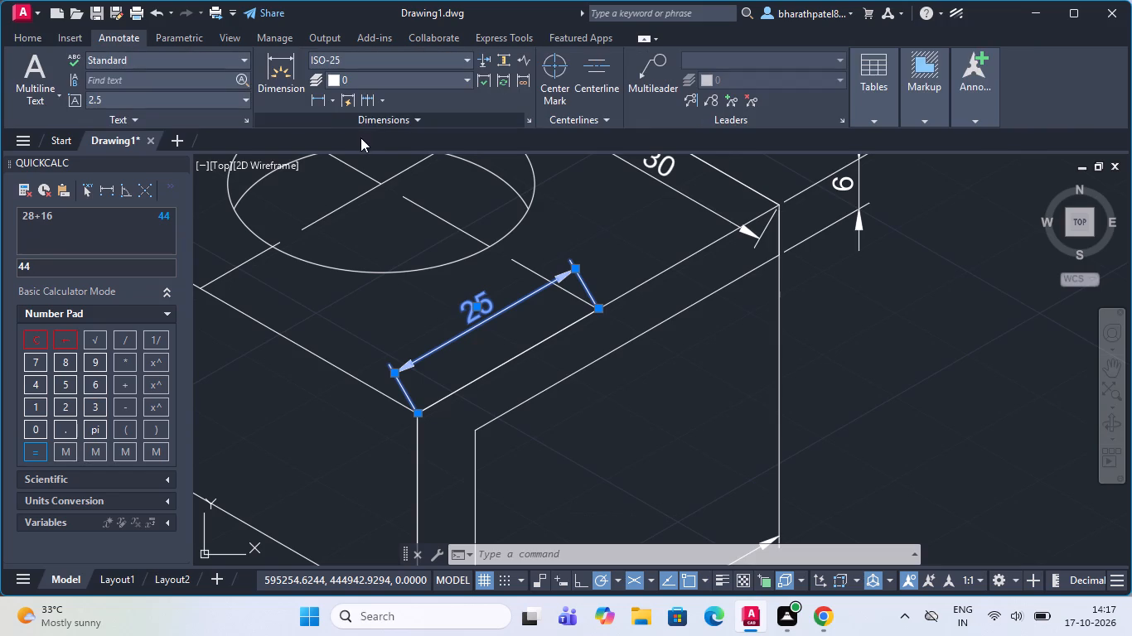
left_click(365, 124)
left_click(288, 137)
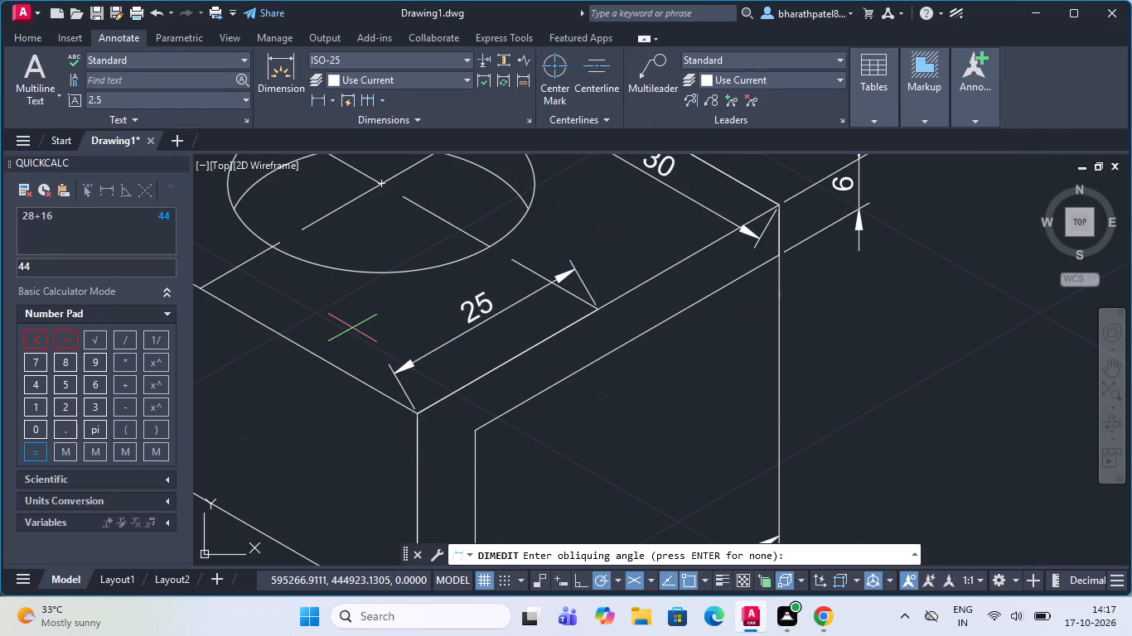
type("15")
key("0")
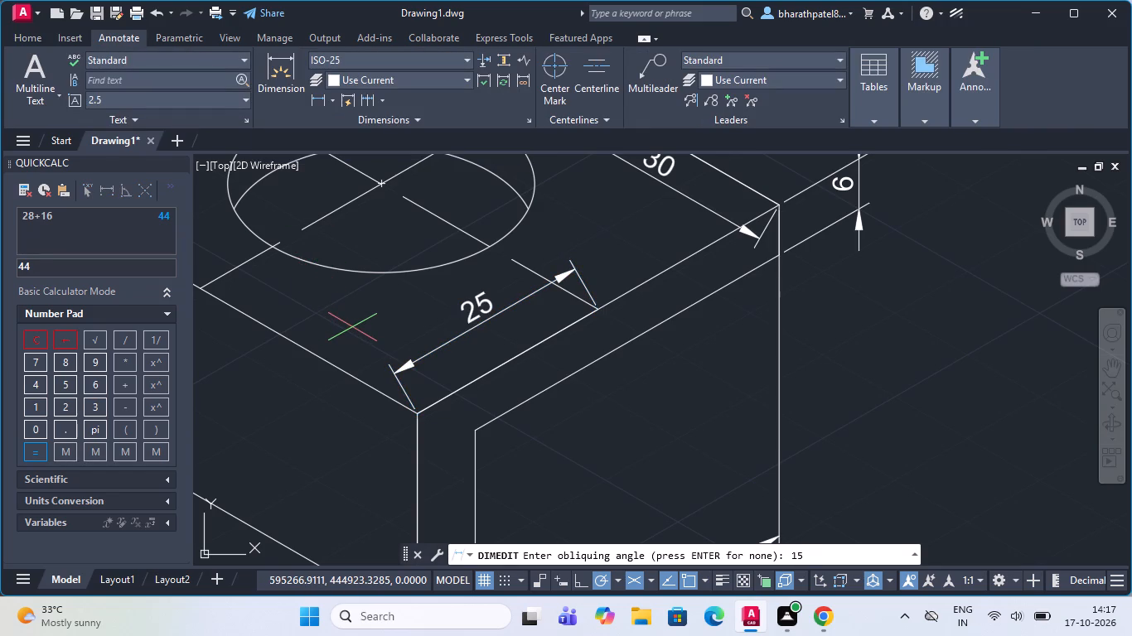
key("Return")
Check the polar angle of the hole's centreline with a temporary line from its end on the back edge, then cancel it.
scroll(494, 393, "down", 2)
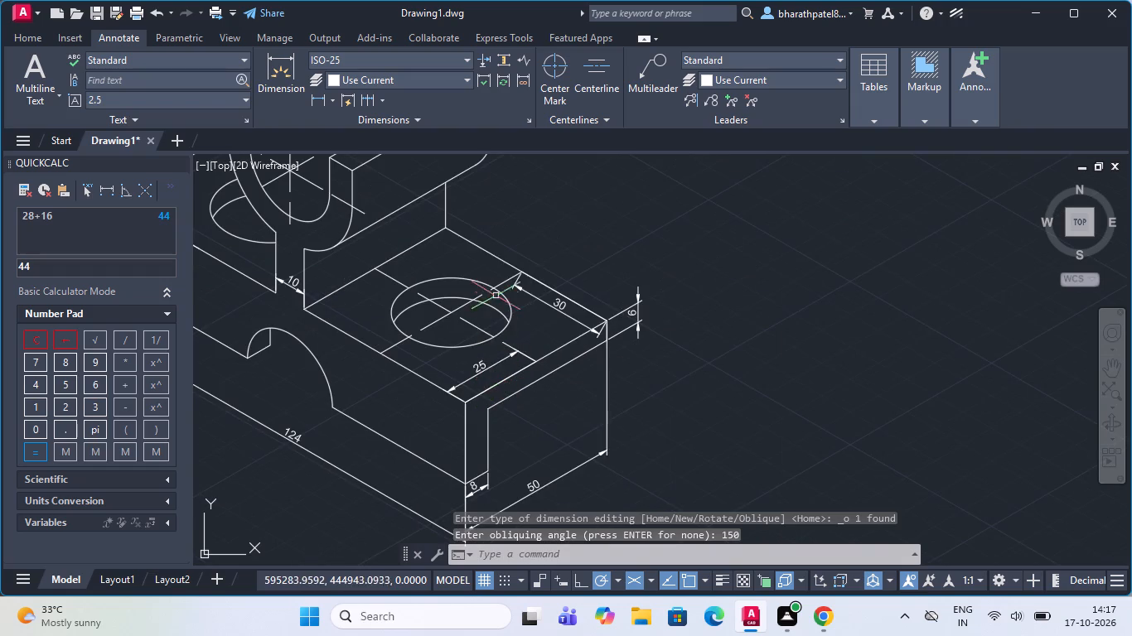
scroll(515, 282, "up", 2)
left_click(570, 325)
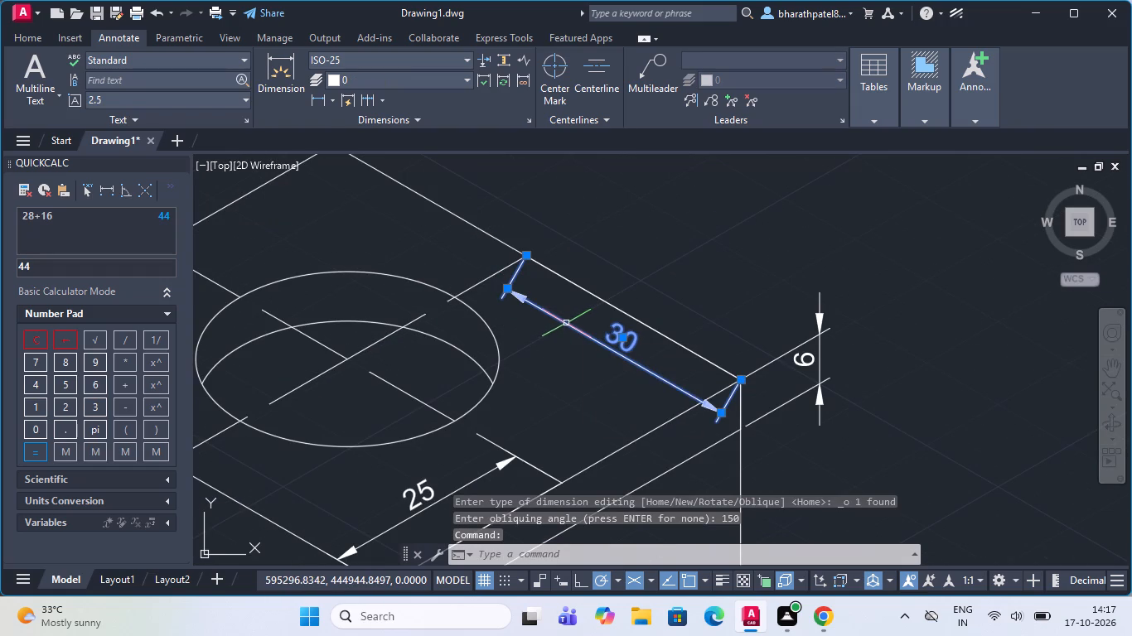
key("Escape")
left_click(27, 34)
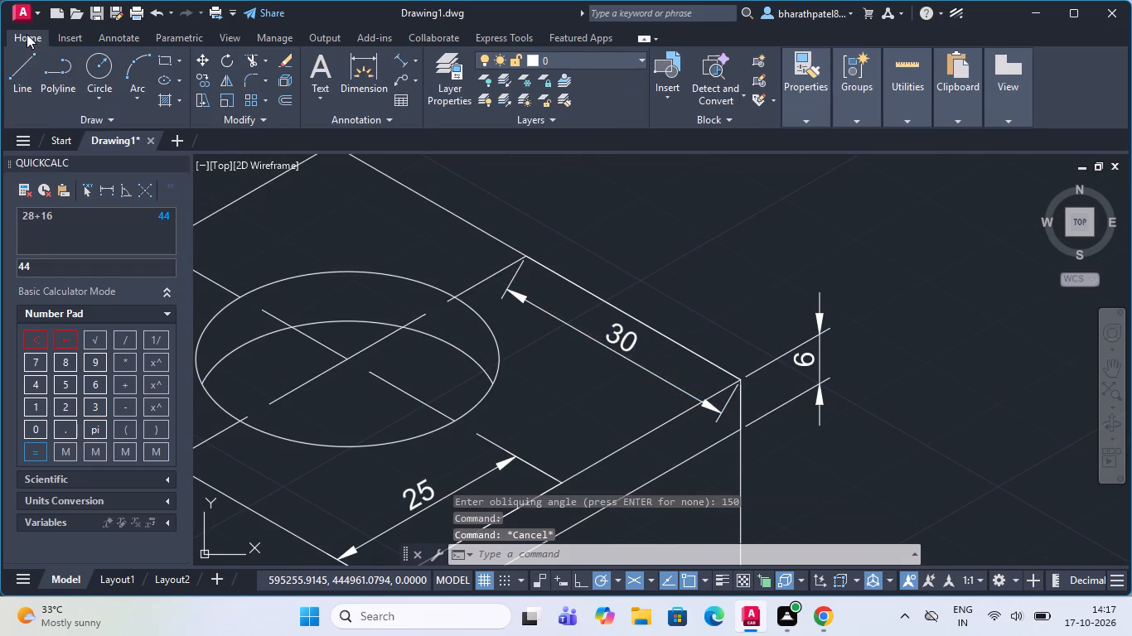
left_click(30, 70)
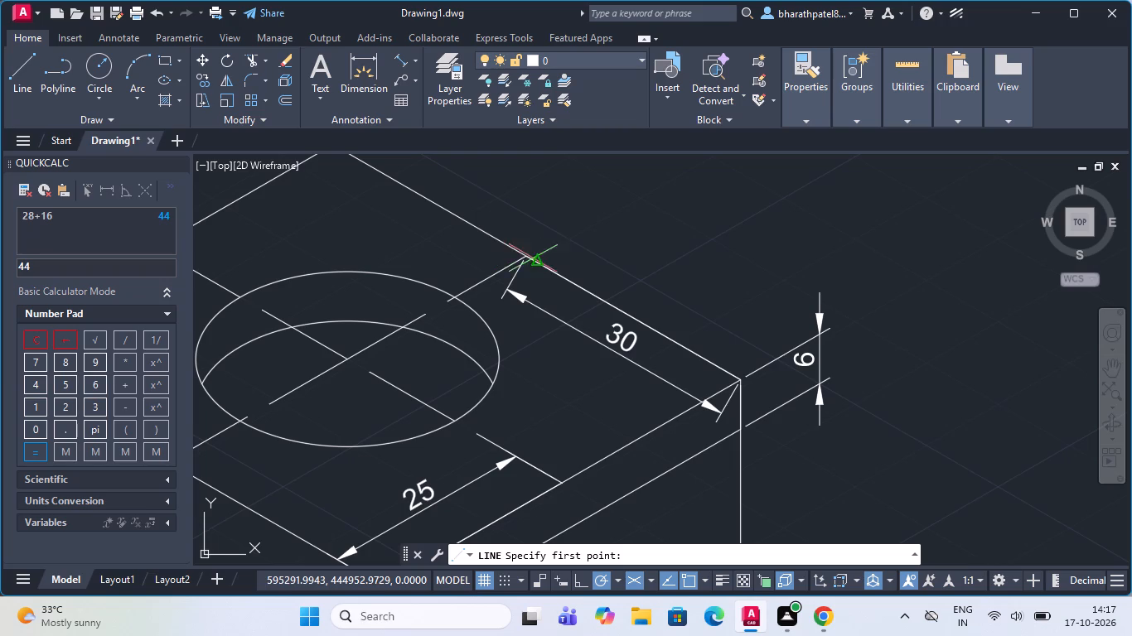
left_click(526, 255)
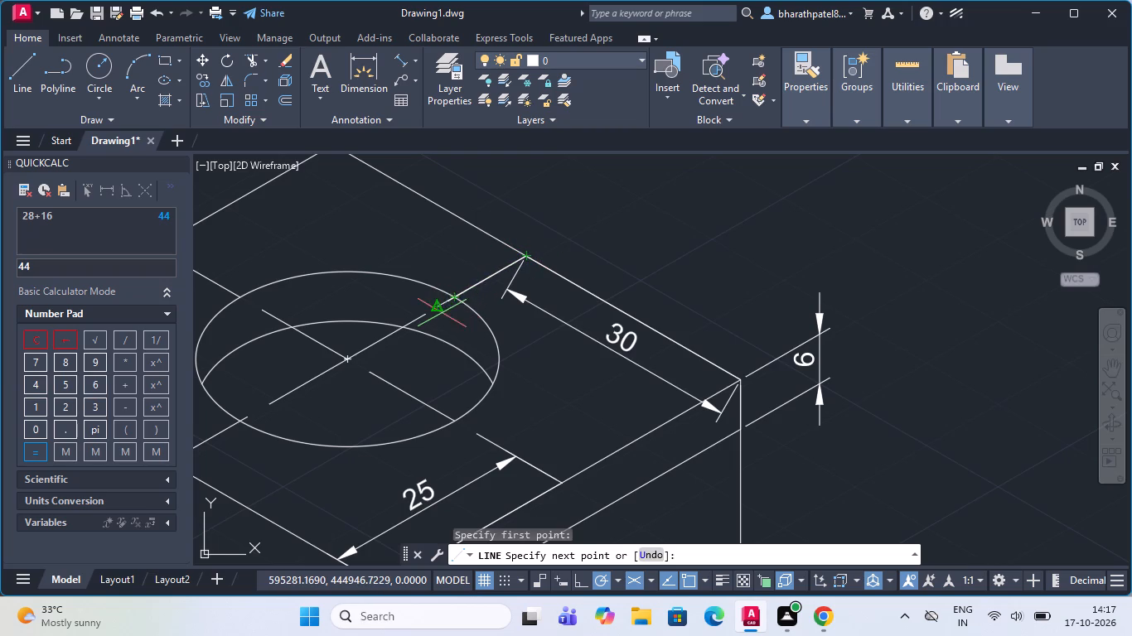
scroll(443, 304, "down", 3)
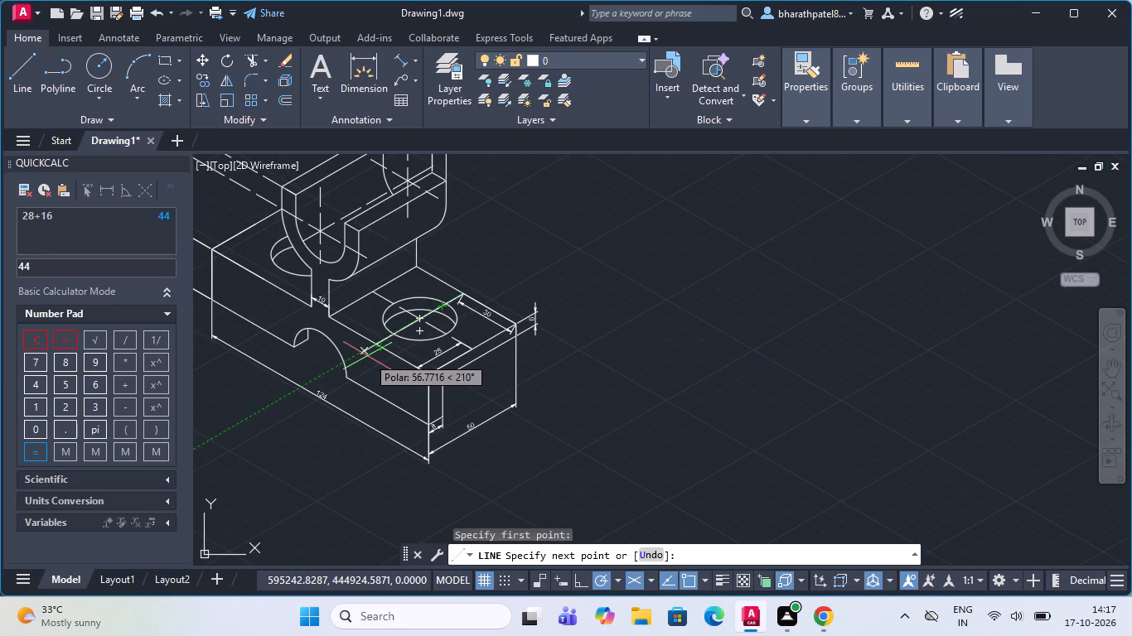
key("Escape")
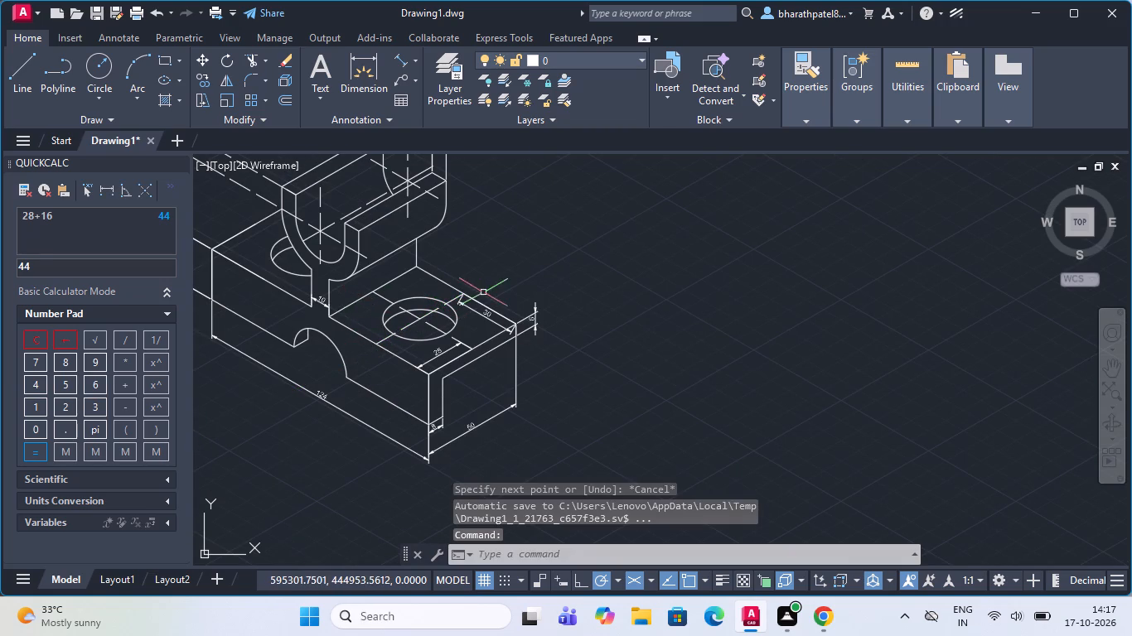
Oblique the 30 dimension along the back edge of the block's top face to 210 degrees.
scroll(481, 303, "up", 2)
left_click(485, 335)
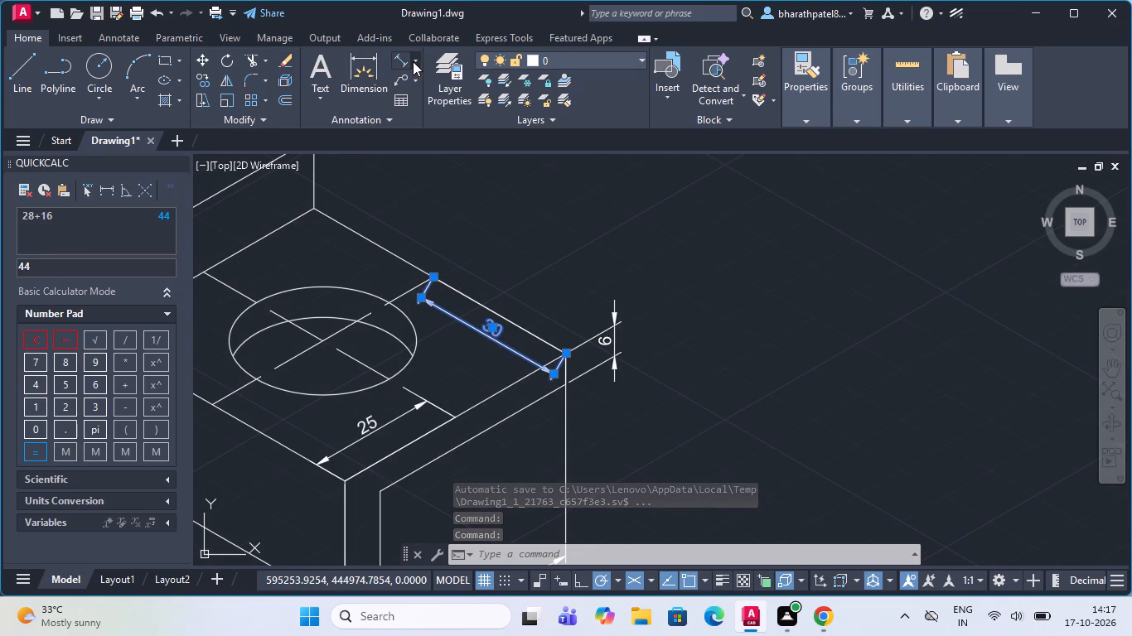
left_click(116, 36)
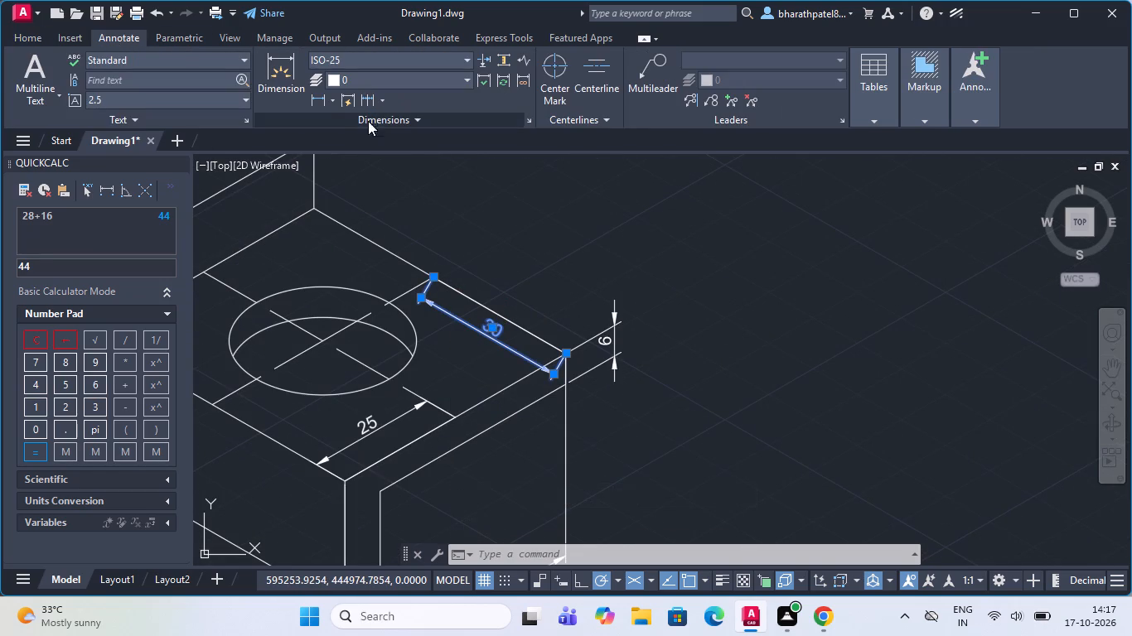
left_click(412, 122)
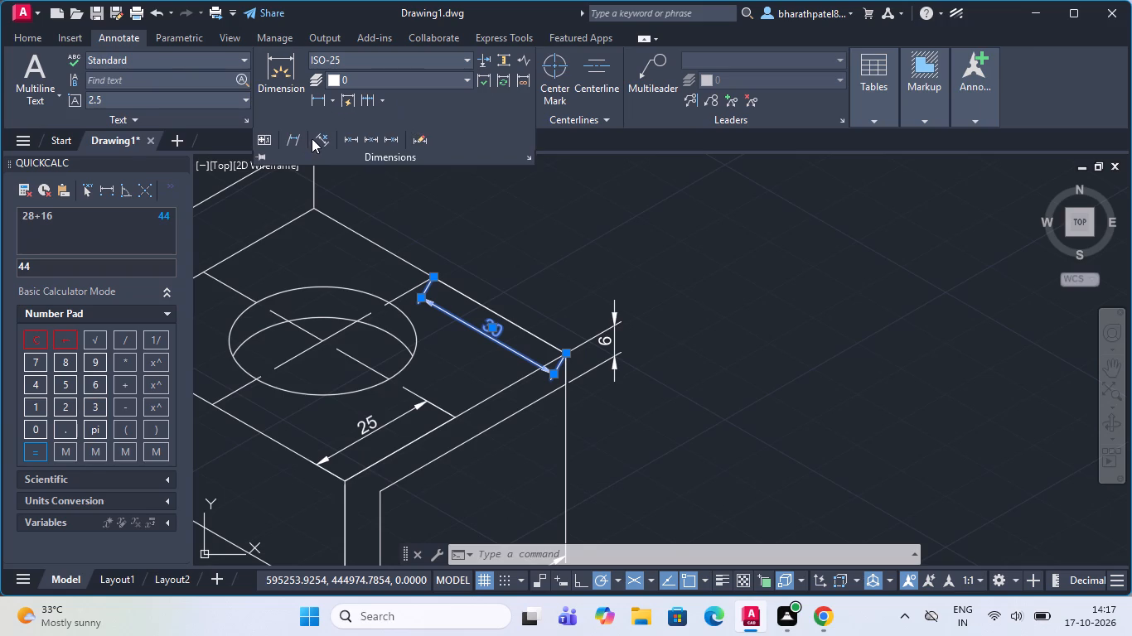
left_click(300, 138)
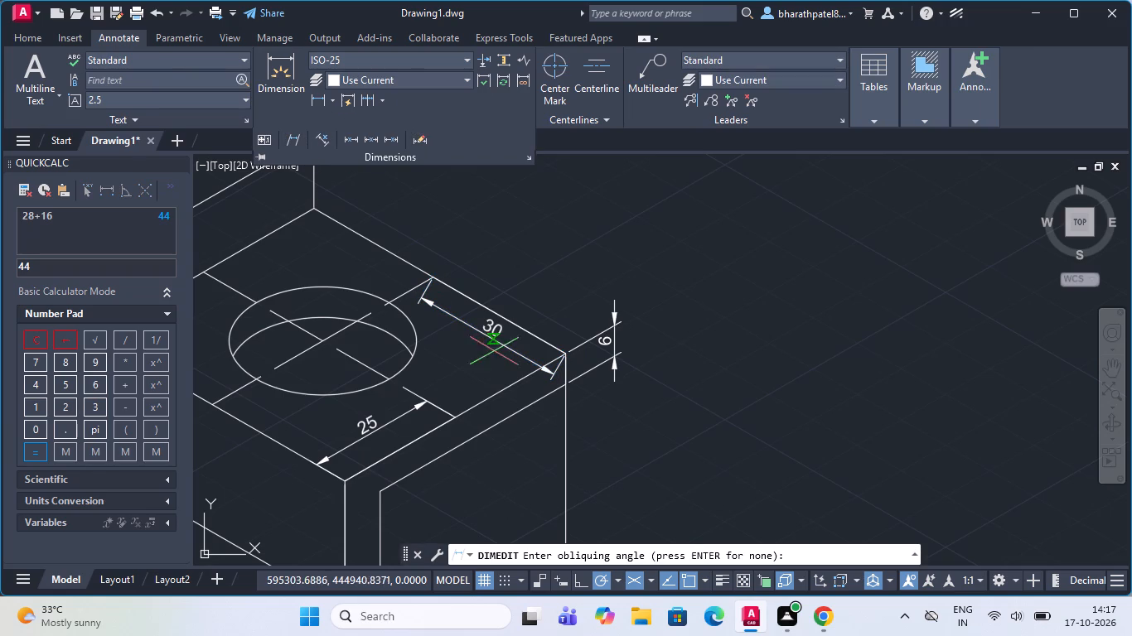
type("21")
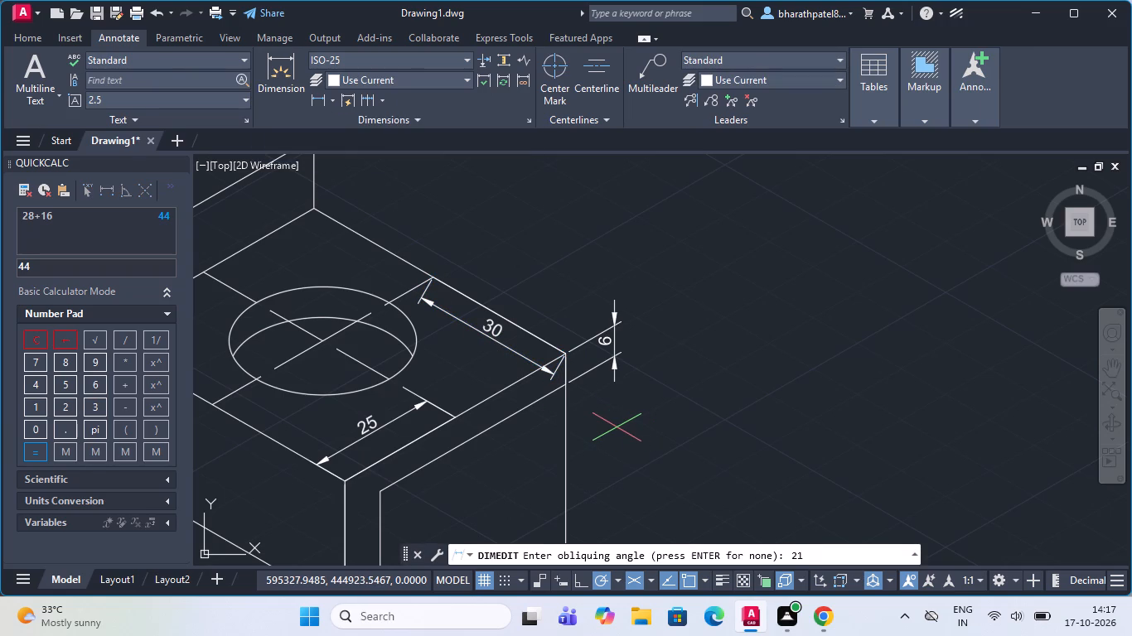
key("0")
key("Return")
Draw a line across the base of the arched cut-out in the block's front face, joining the arch's two ends.
scroll(616, 426, "down", 1)
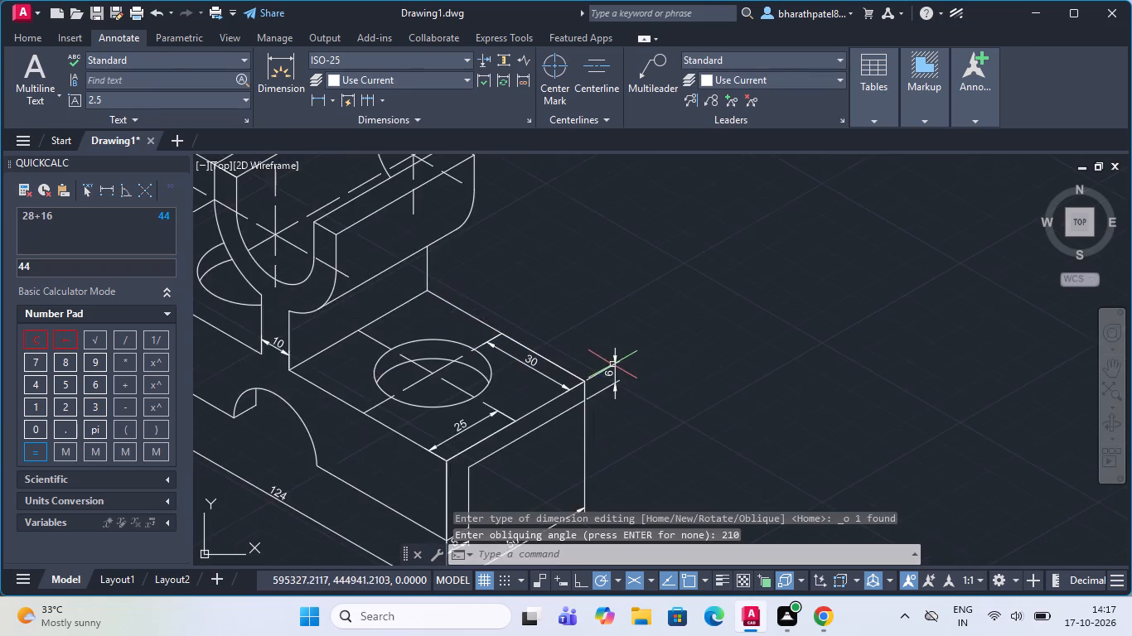
scroll(612, 363, "down", 2)
scroll(580, 328, "up", 2)
scroll(579, 327, "down", 2)
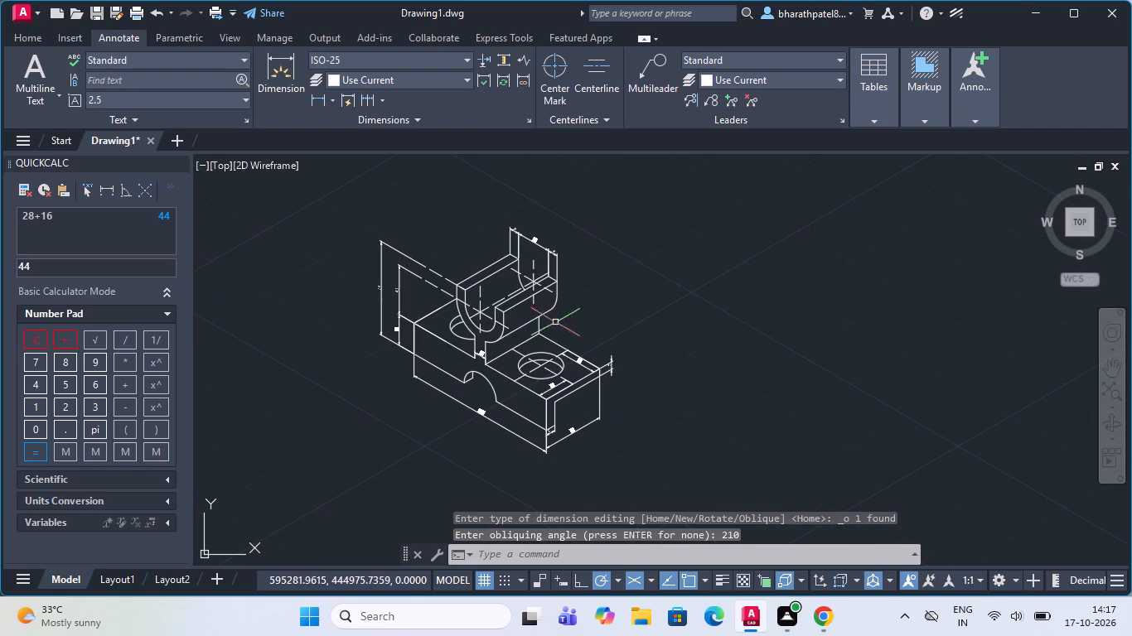
scroll(442, 310, "up", 2)
scroll(441, 310, "down", 2)
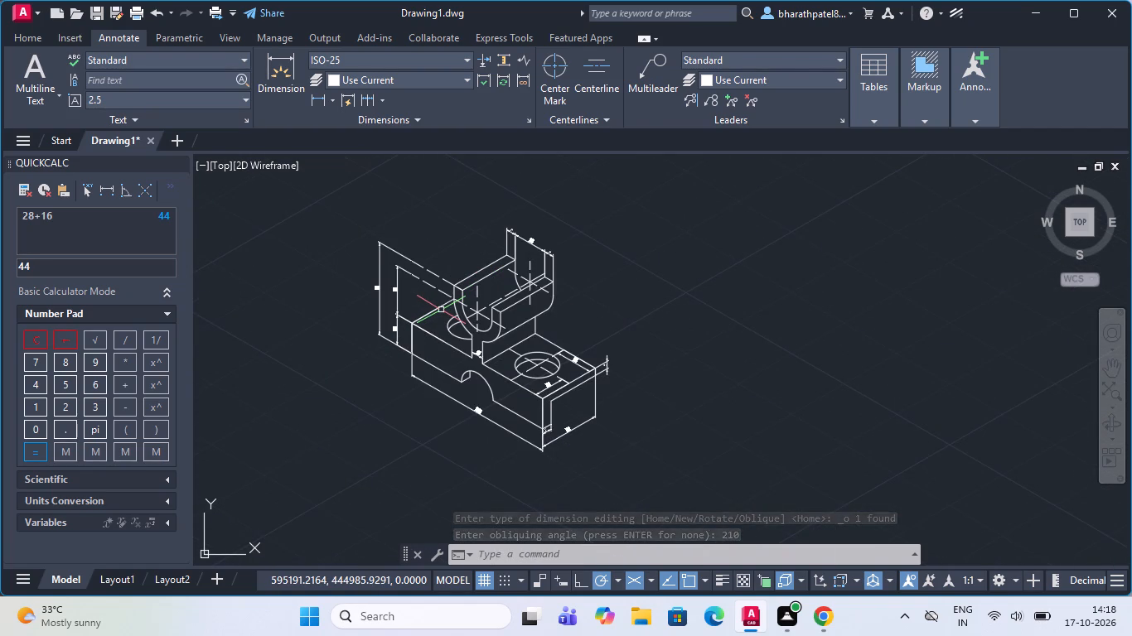
scroll(441, 310, "up", 1)
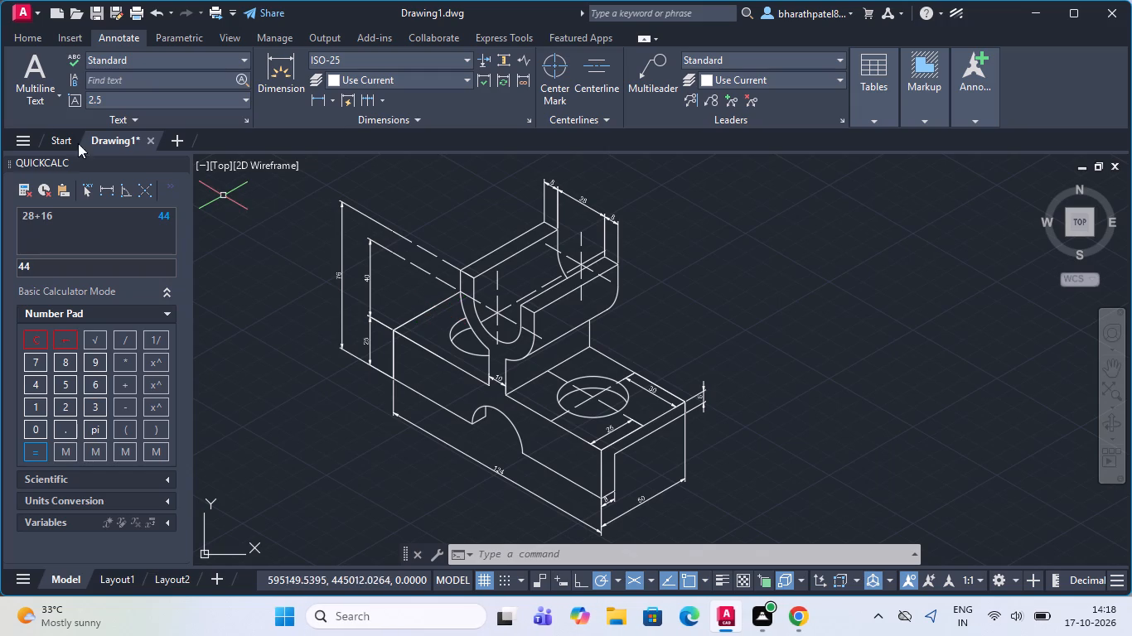
left_click(11, 33)
left_click(15, 65)
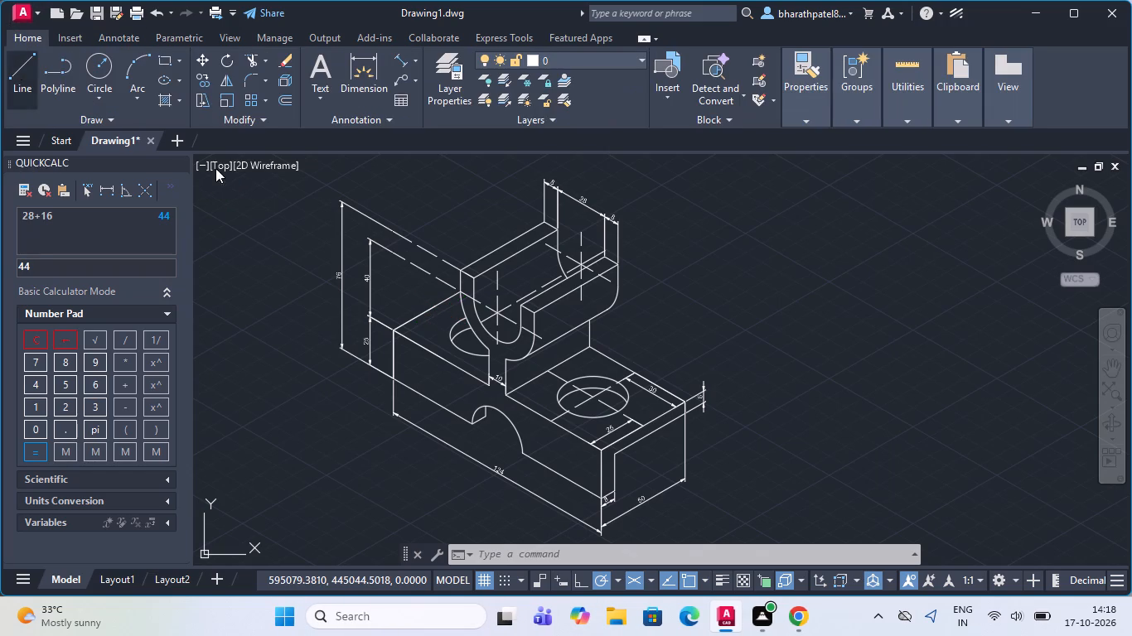
scroll(468, 446, "up", 5)
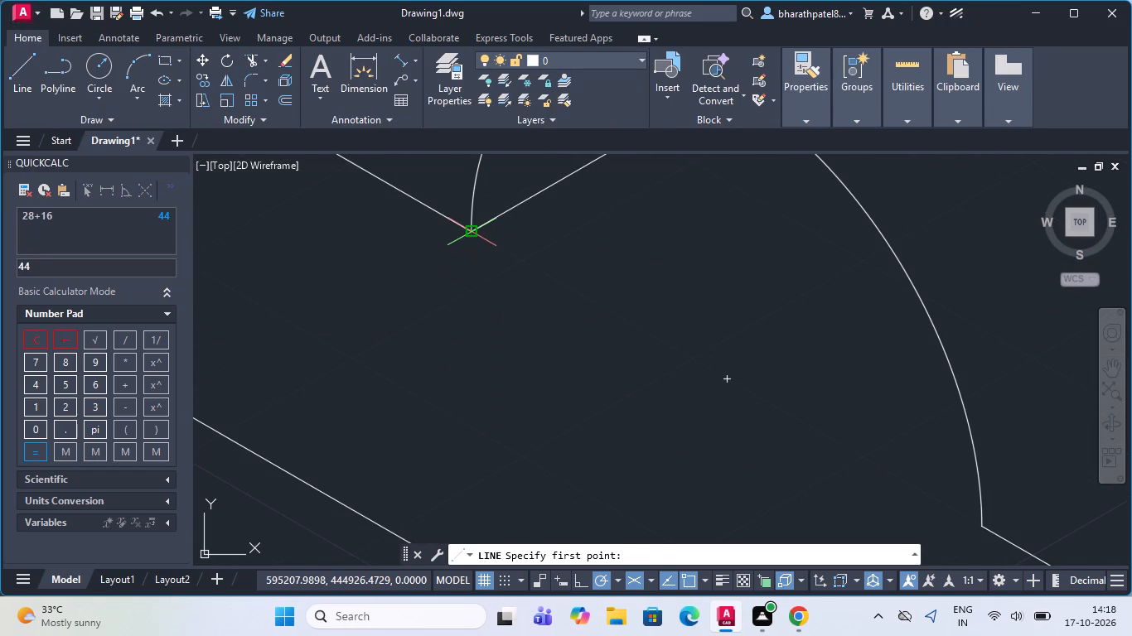
left_click(475, 233)
scroll(475, 233, "down", 3)
scroll(608, 324, "up", 3)
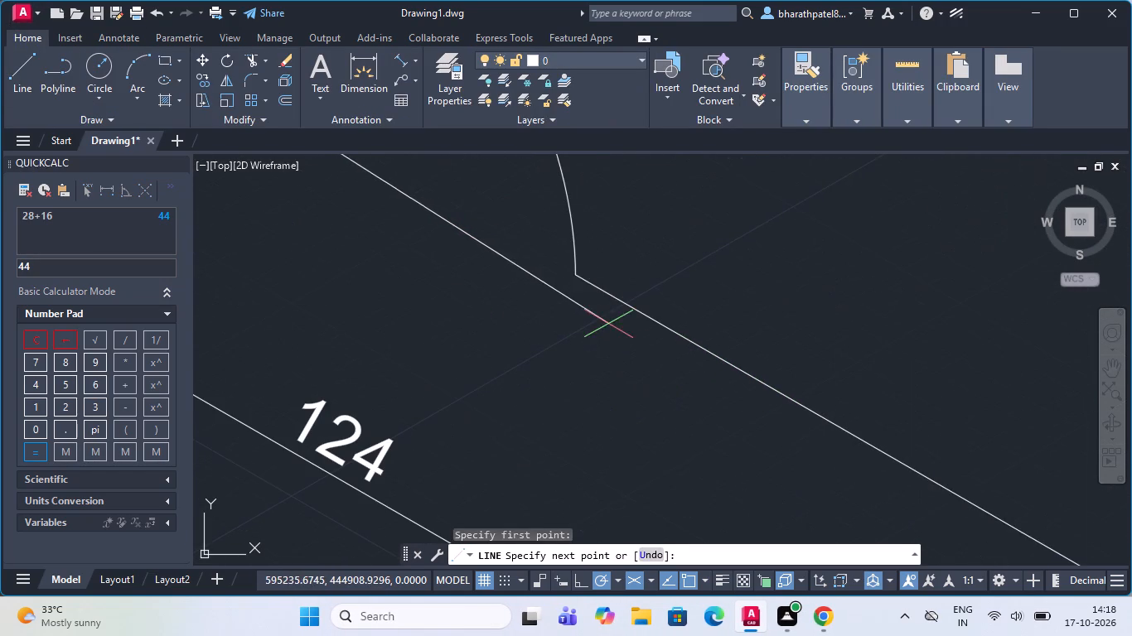
left_click(577, 277)
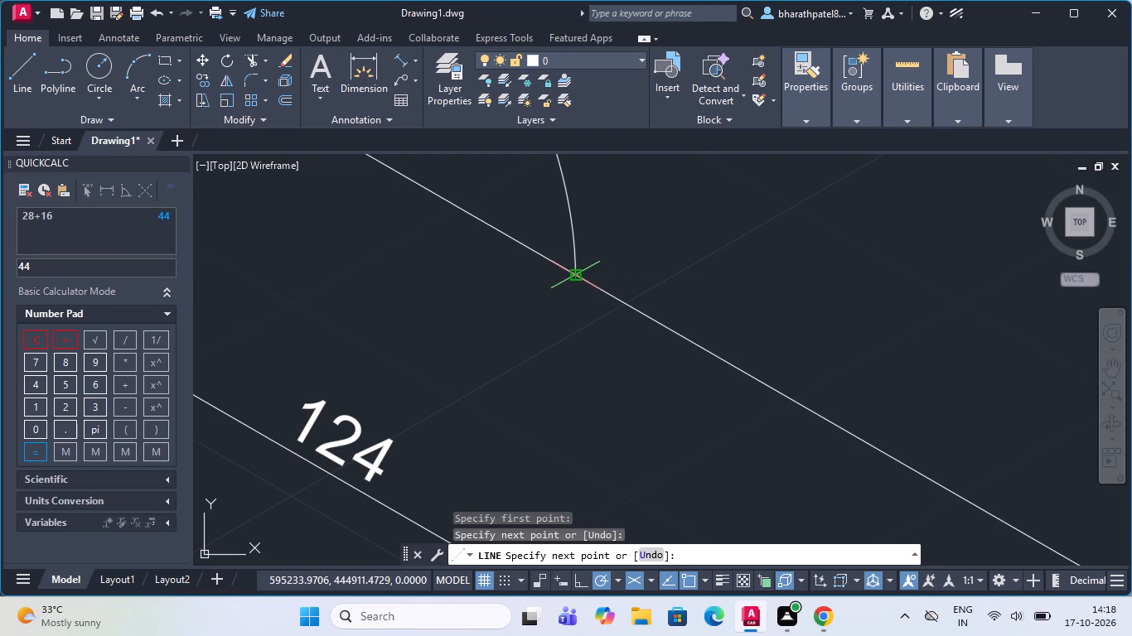
scroll(577, 277, "down", 2)
key("Escape")
Change the linetype of the line across the arched cut-out's base to ACAD_ISO02W100.
scroll(580, 305, "down", 3)
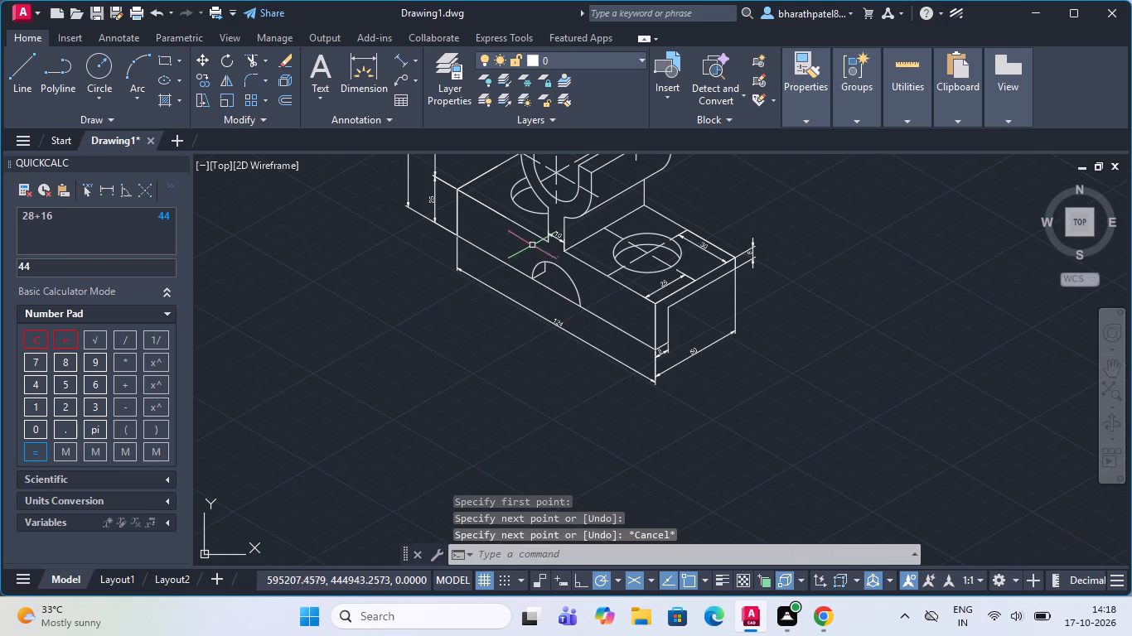
scroll(559, 231, "up", 2)
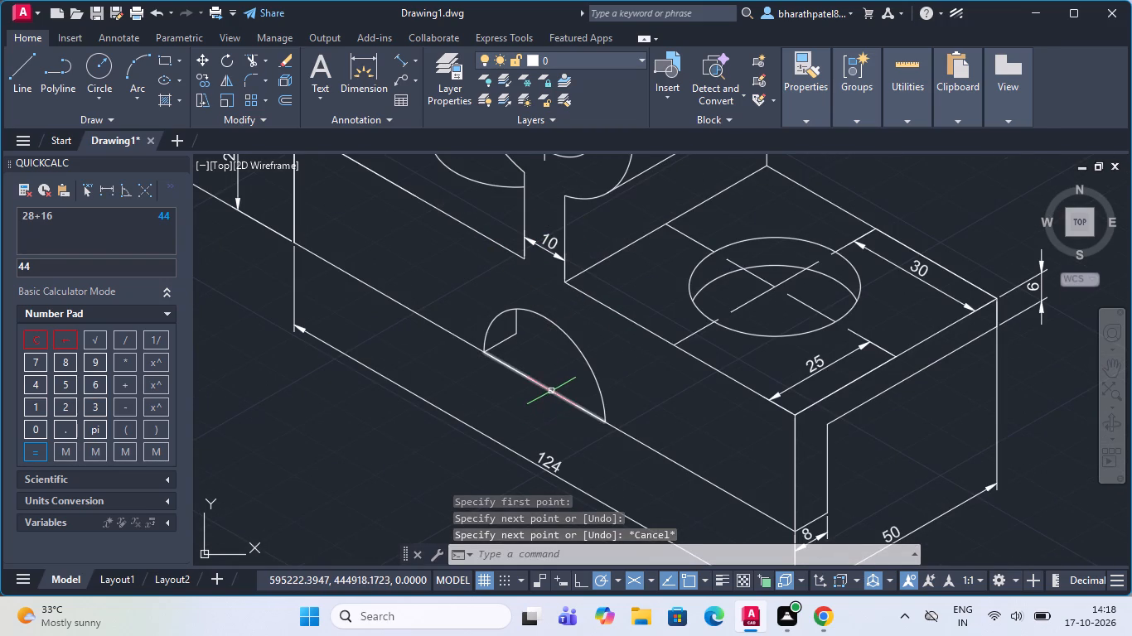
left_click(551, 391)
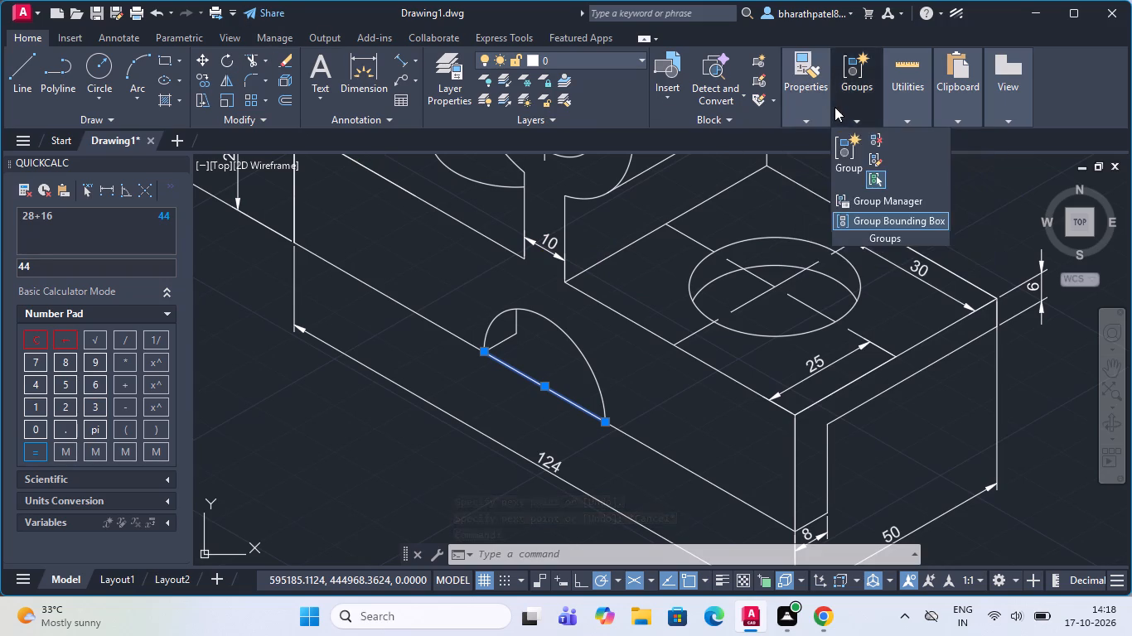
left_click(861, 183)
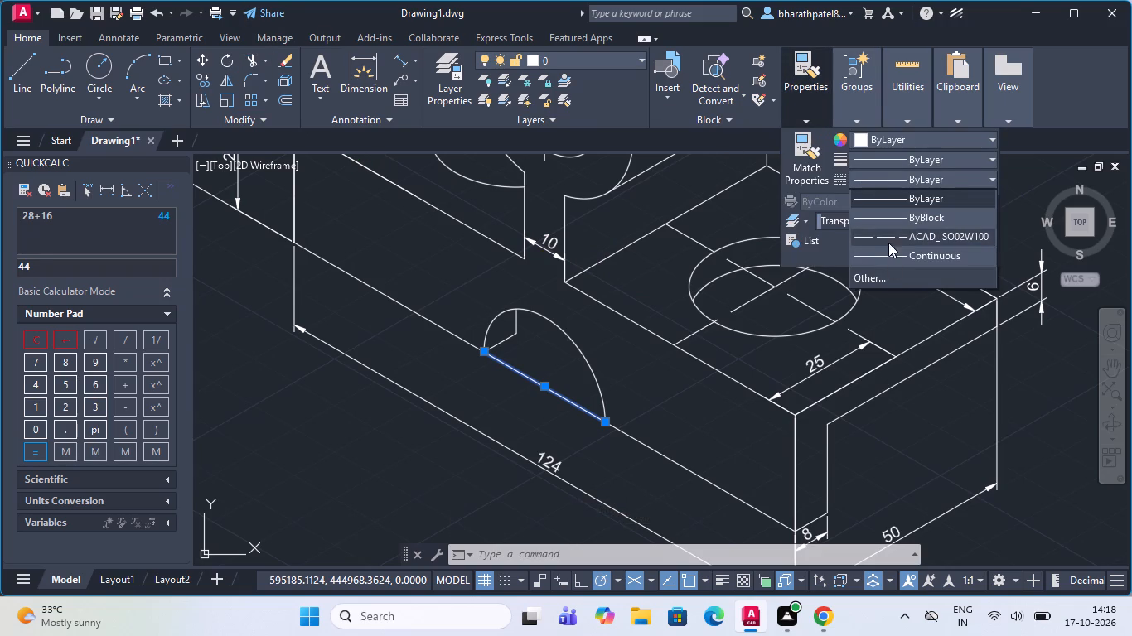
left_click(890, 234)
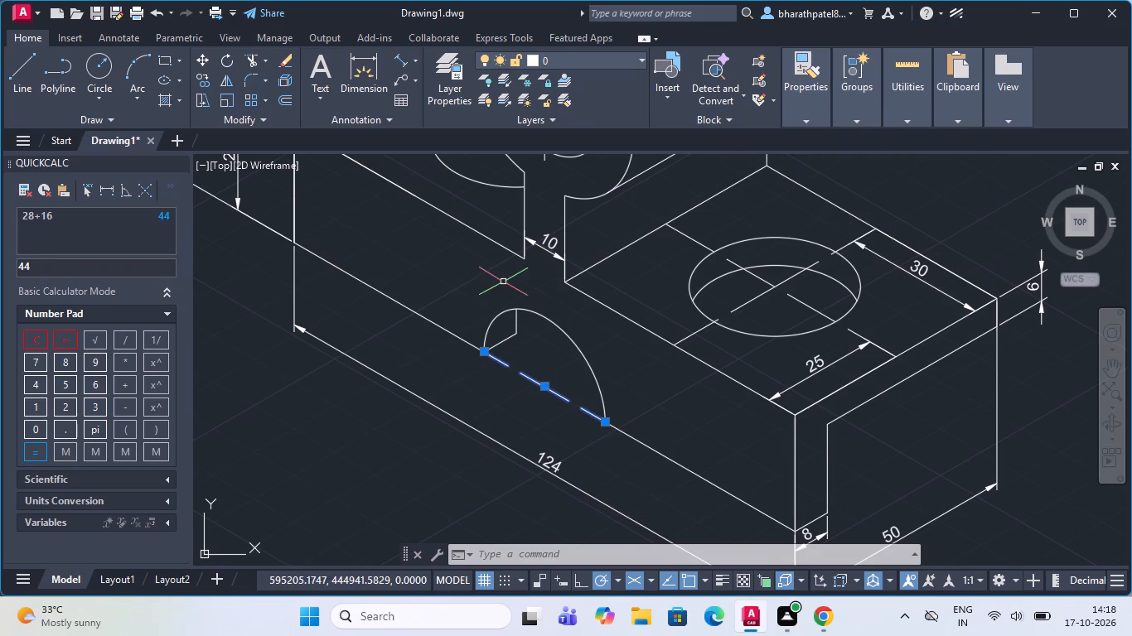
left_click(505, 282)
key("Escape")
key("Escape")
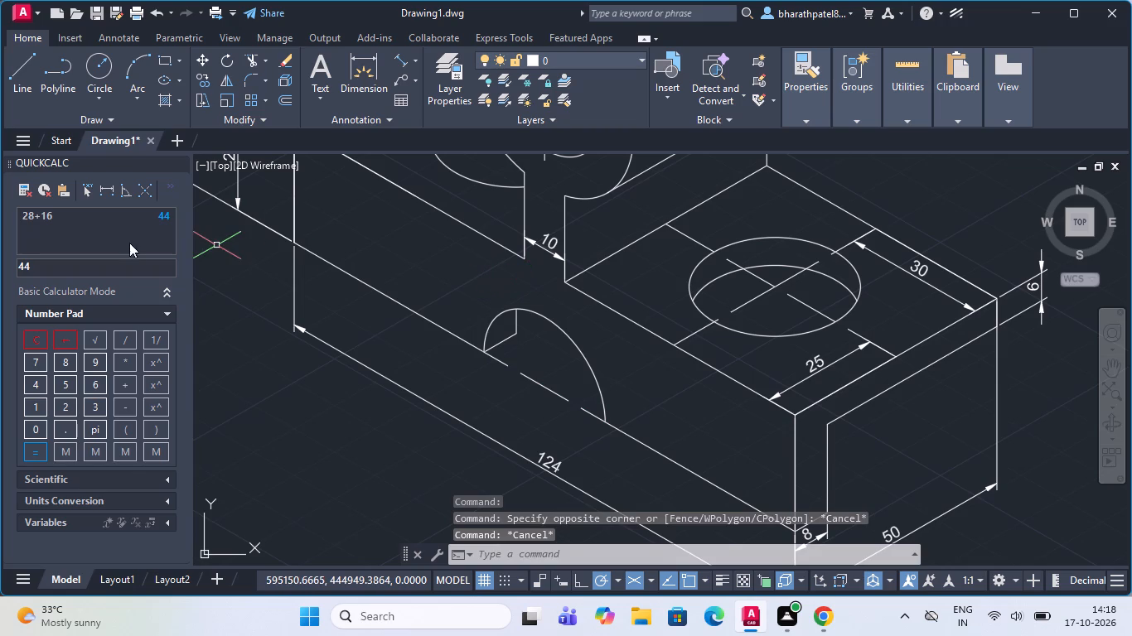
Draw a vertical line about 4 units long upward from the midpoint of the dashed line across the arched cut-out.
left_click(18, 69)
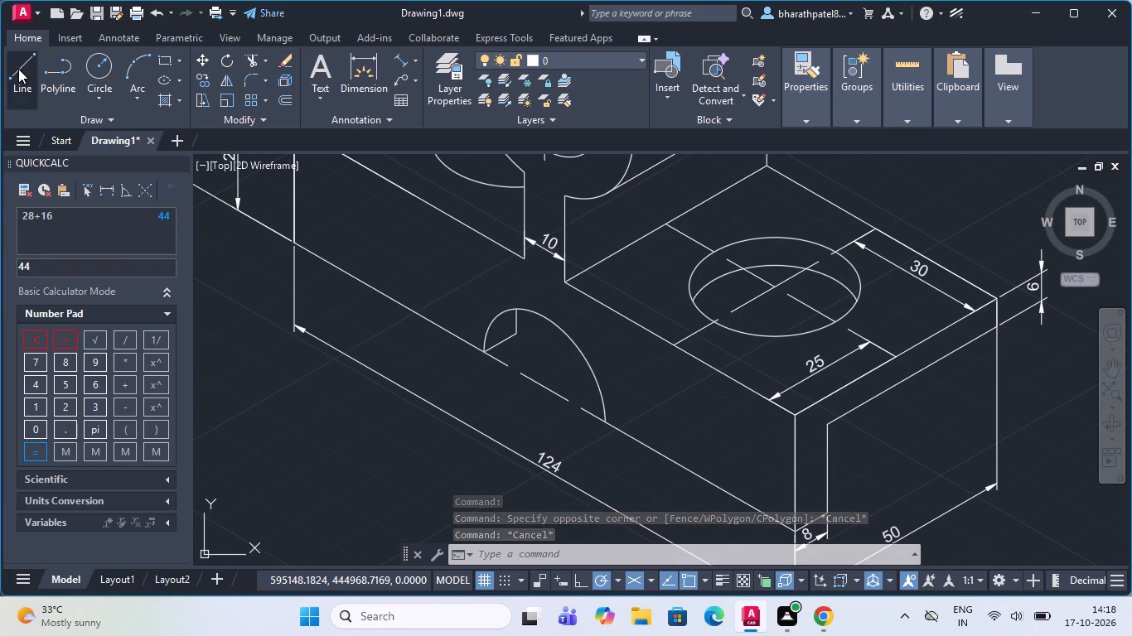
left_click(549, 386)
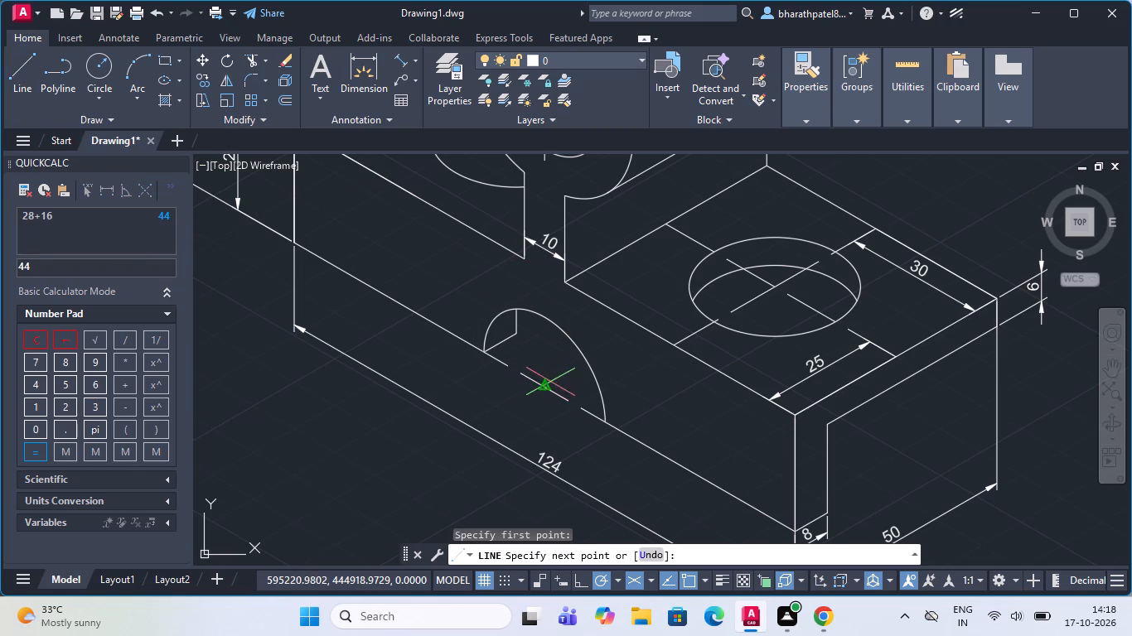
left_click(544, 367)
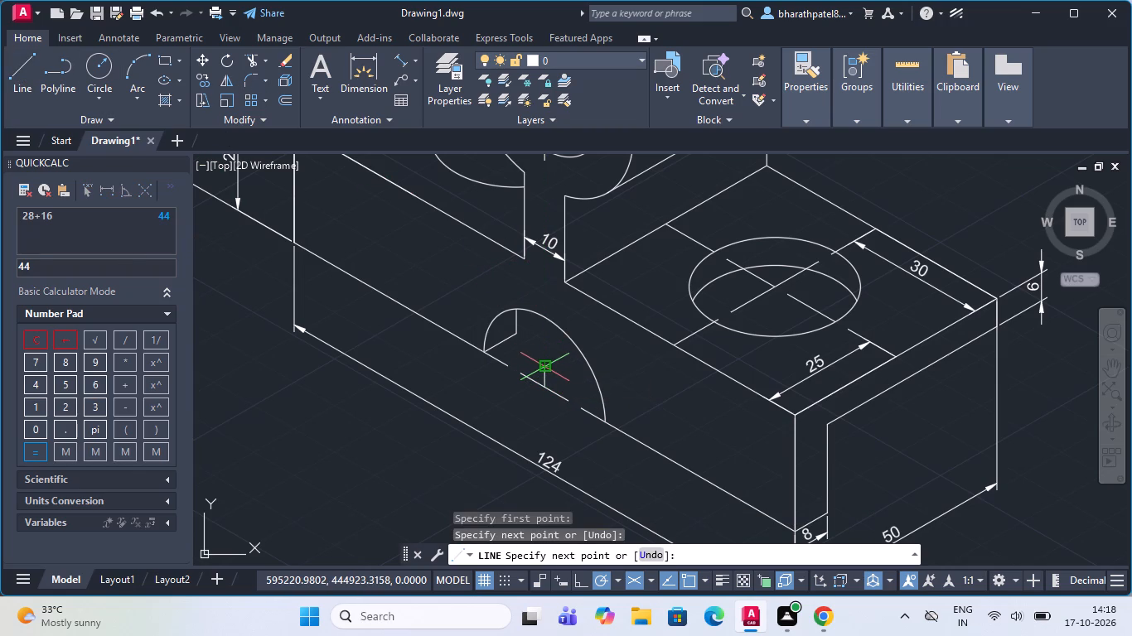
key("Escape")
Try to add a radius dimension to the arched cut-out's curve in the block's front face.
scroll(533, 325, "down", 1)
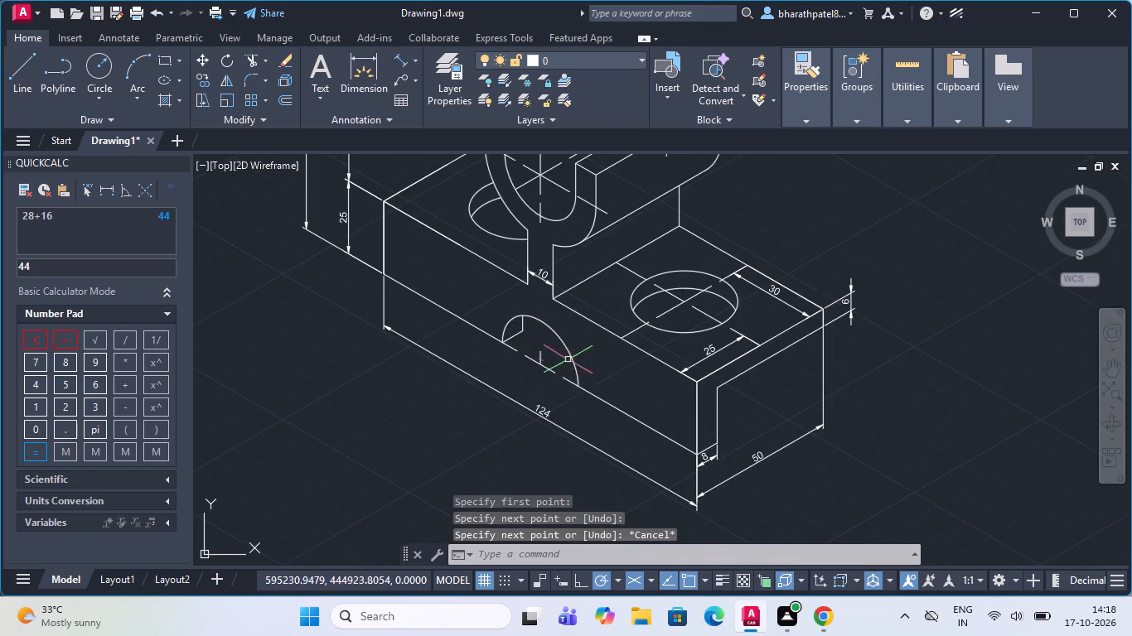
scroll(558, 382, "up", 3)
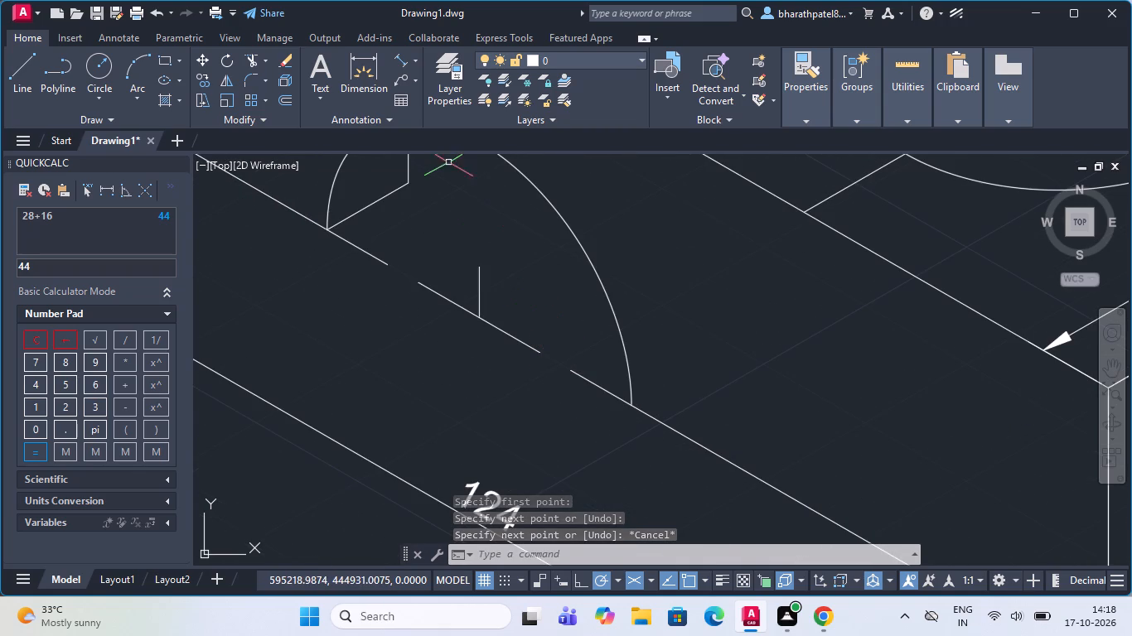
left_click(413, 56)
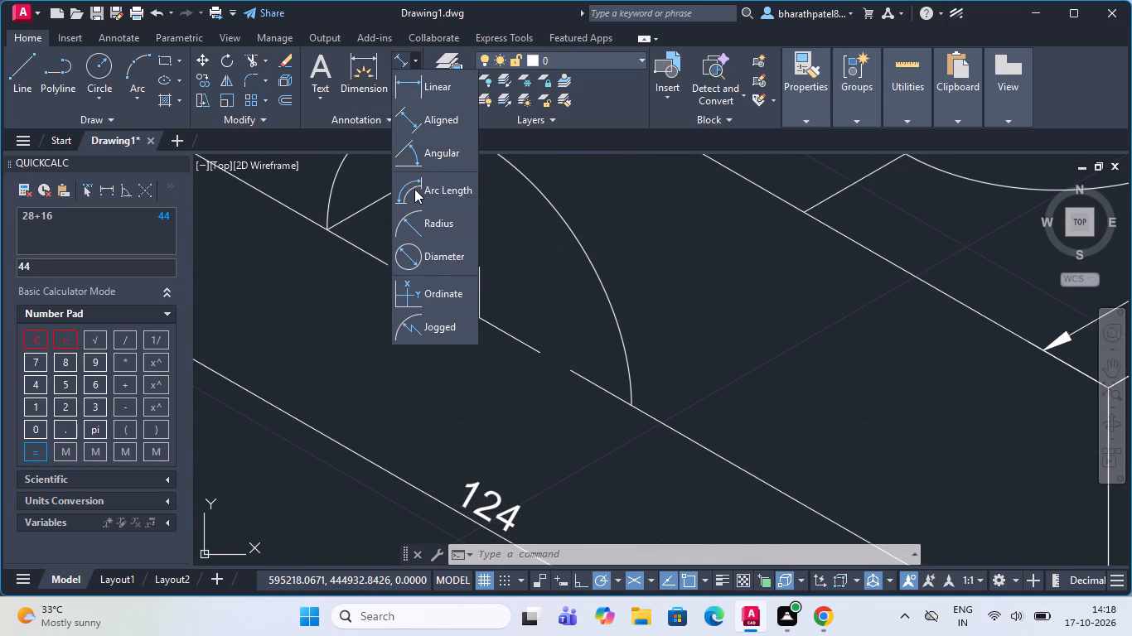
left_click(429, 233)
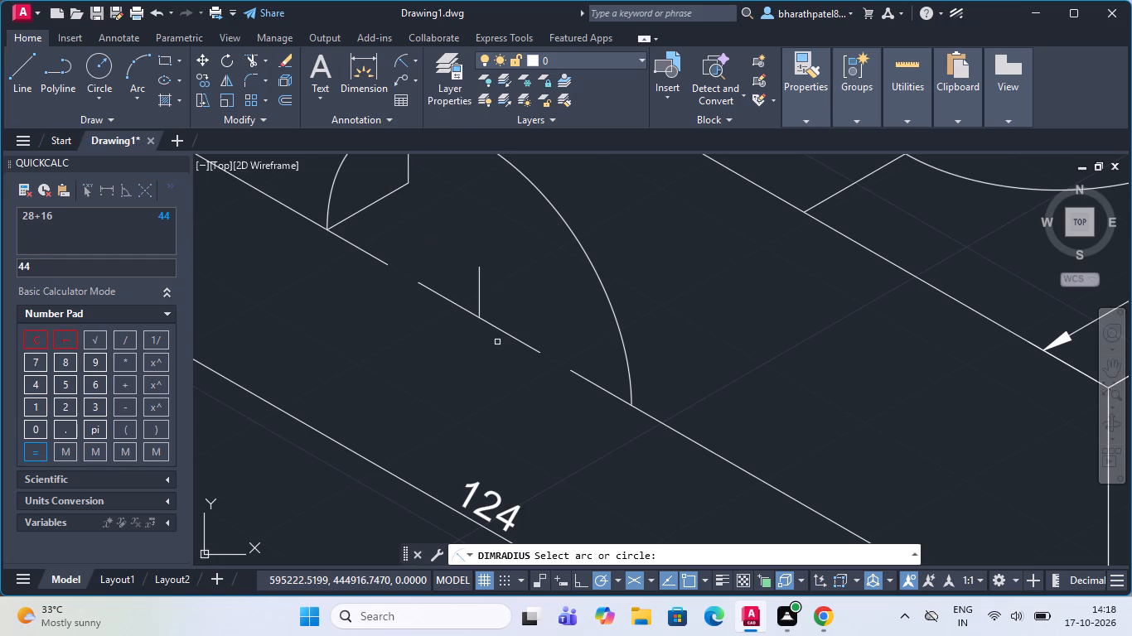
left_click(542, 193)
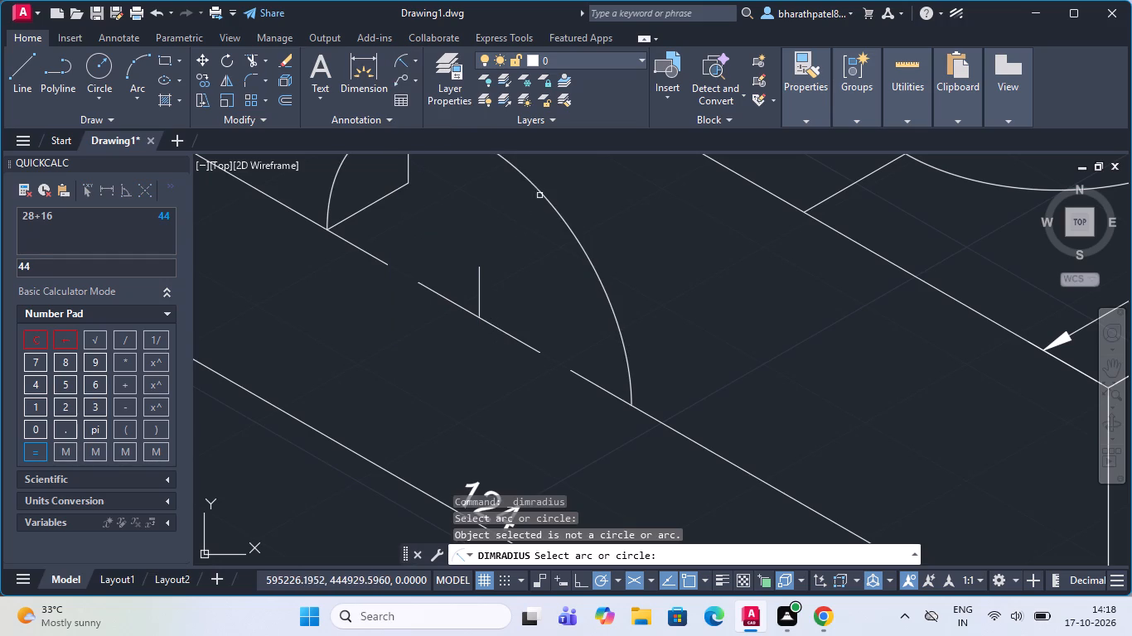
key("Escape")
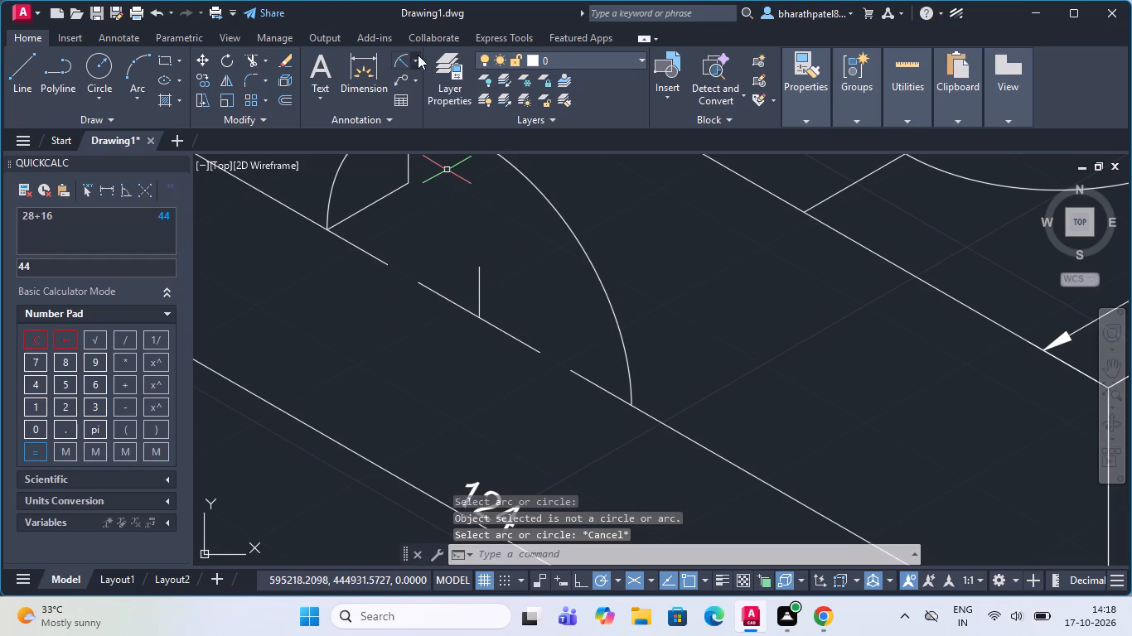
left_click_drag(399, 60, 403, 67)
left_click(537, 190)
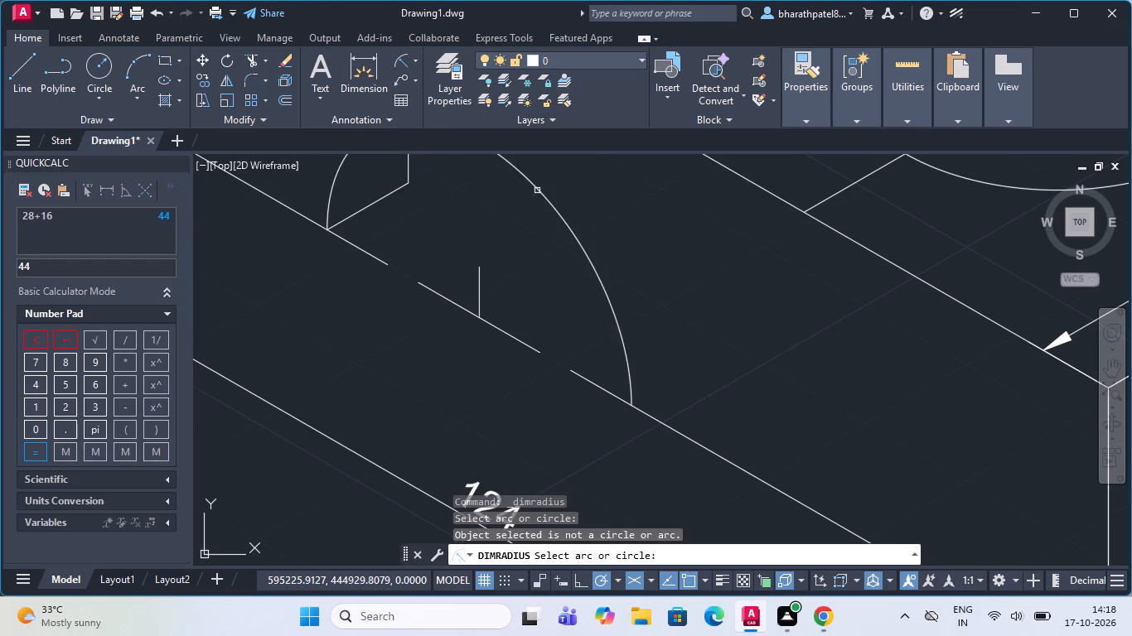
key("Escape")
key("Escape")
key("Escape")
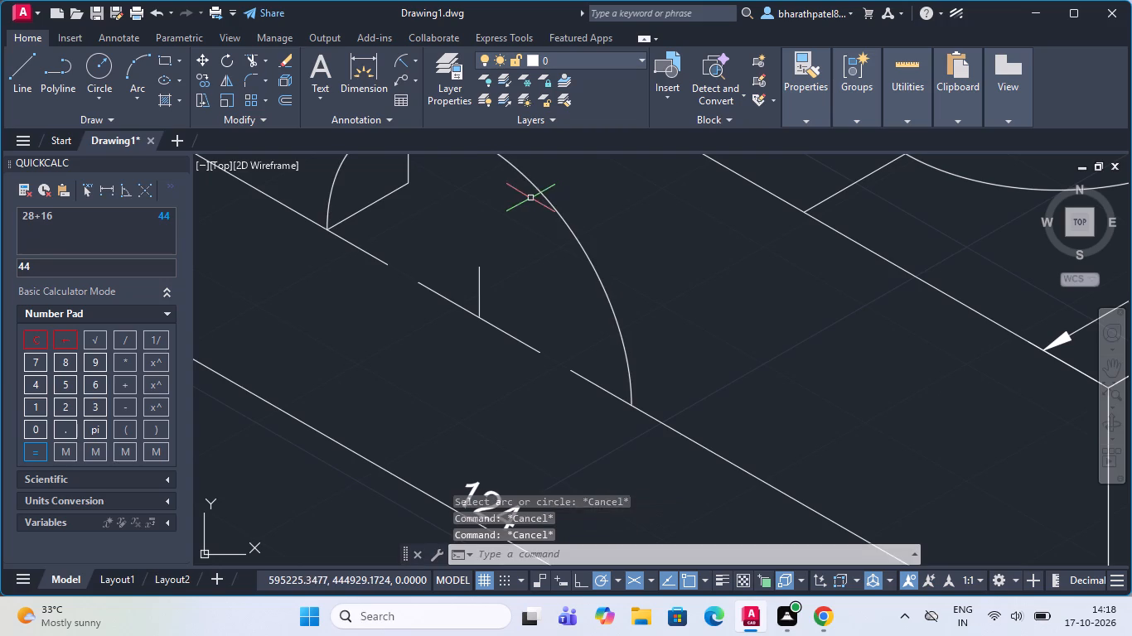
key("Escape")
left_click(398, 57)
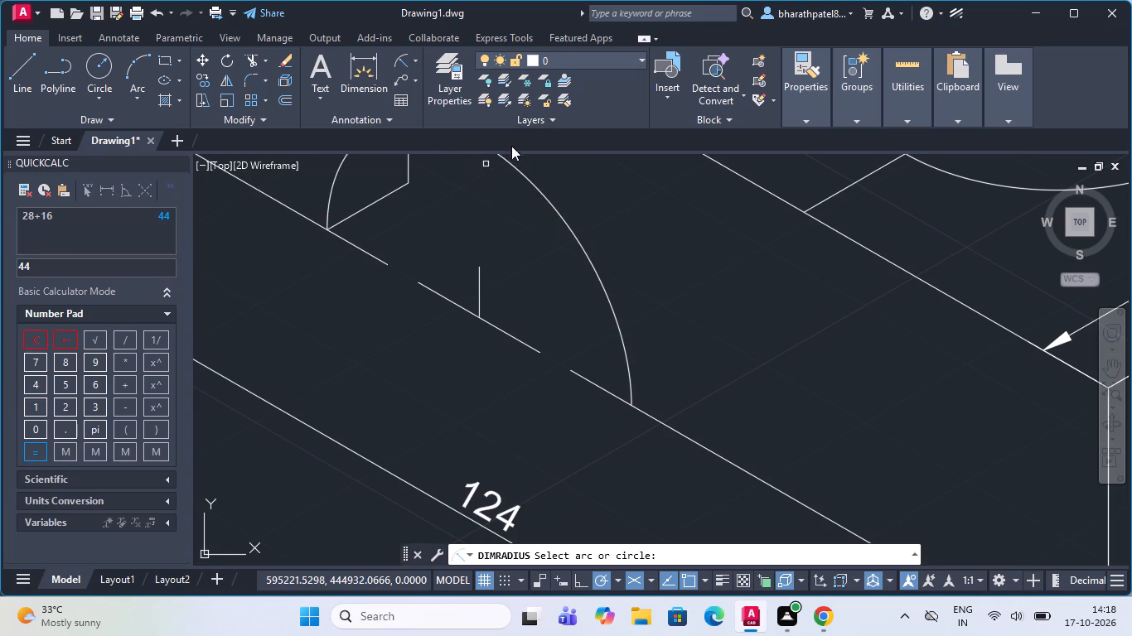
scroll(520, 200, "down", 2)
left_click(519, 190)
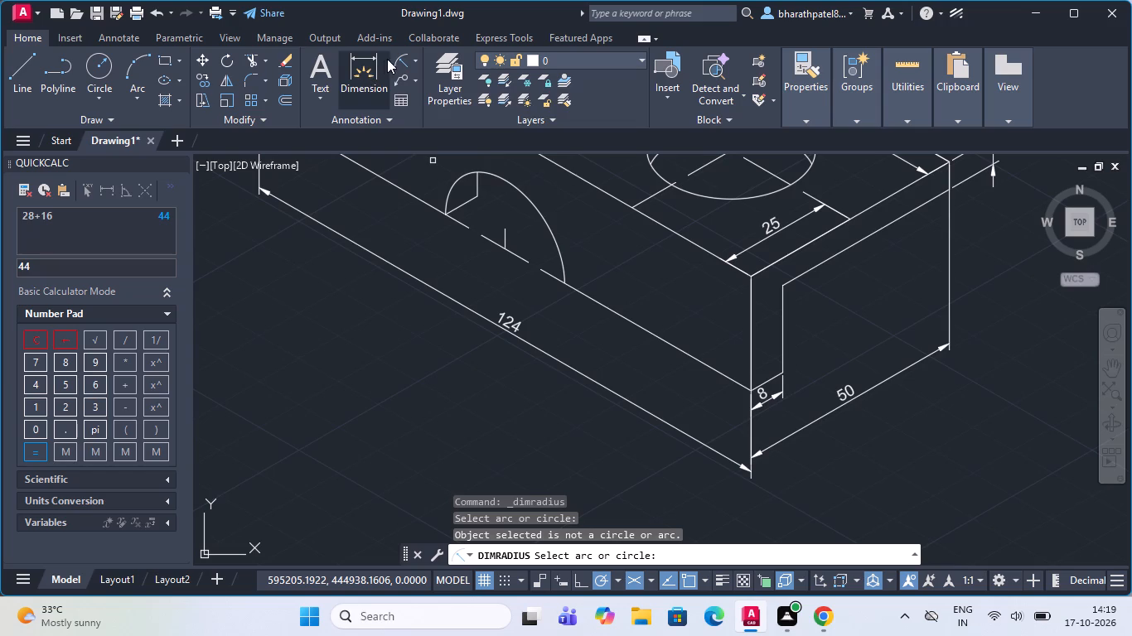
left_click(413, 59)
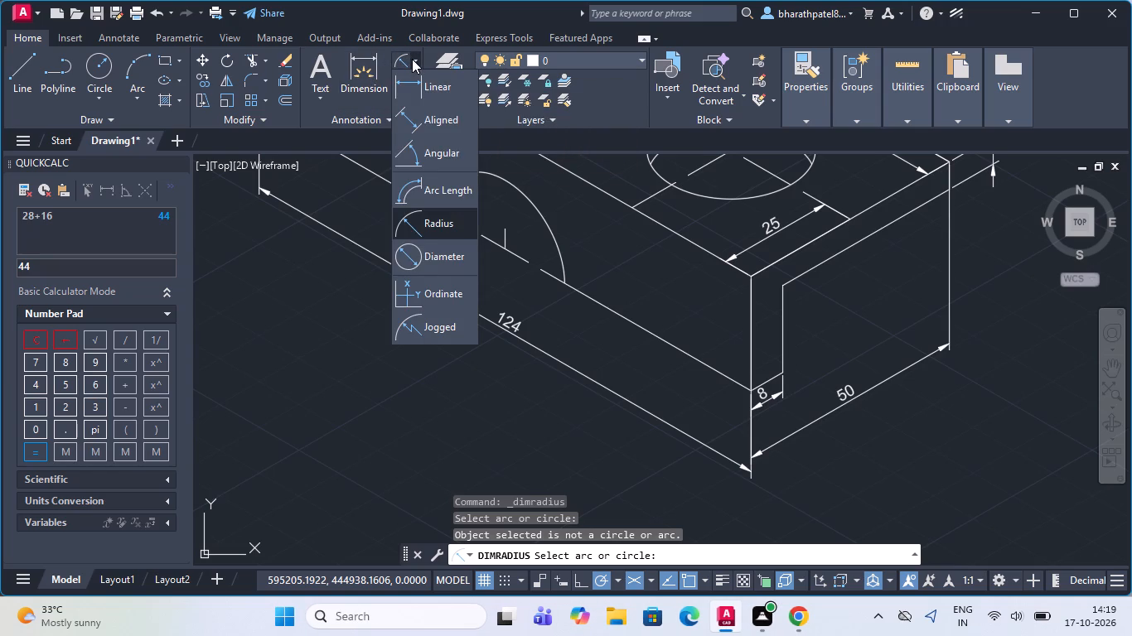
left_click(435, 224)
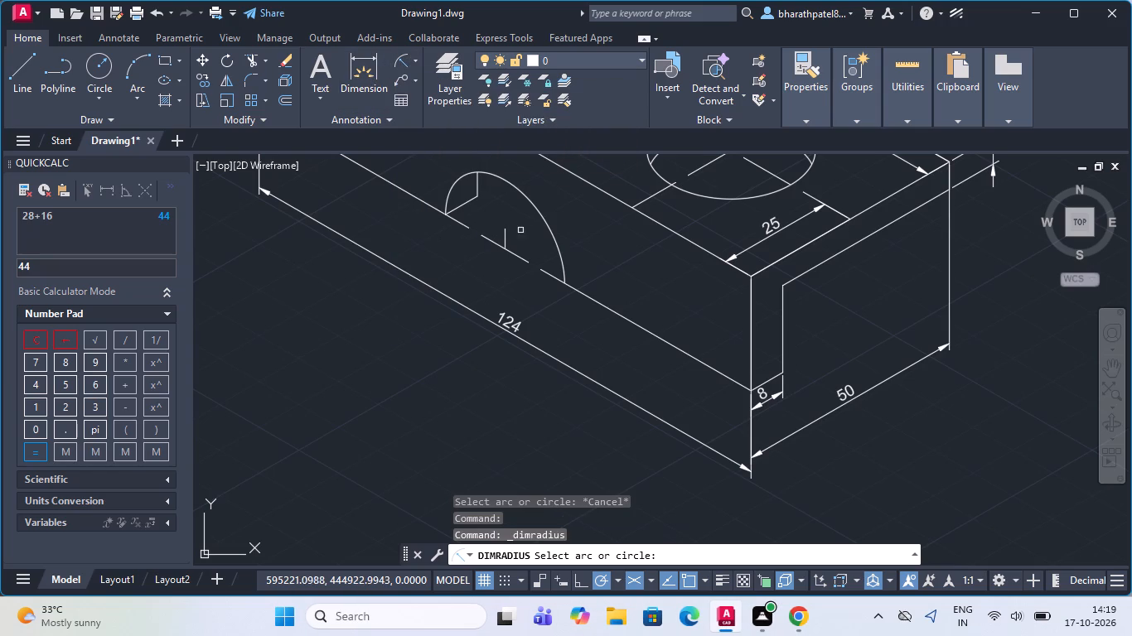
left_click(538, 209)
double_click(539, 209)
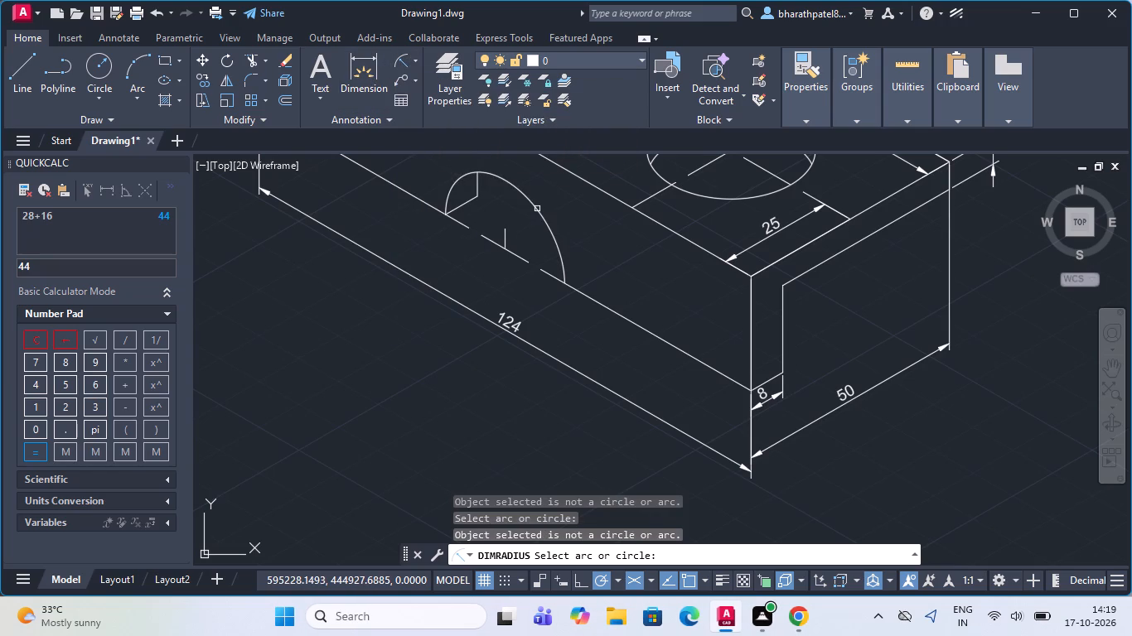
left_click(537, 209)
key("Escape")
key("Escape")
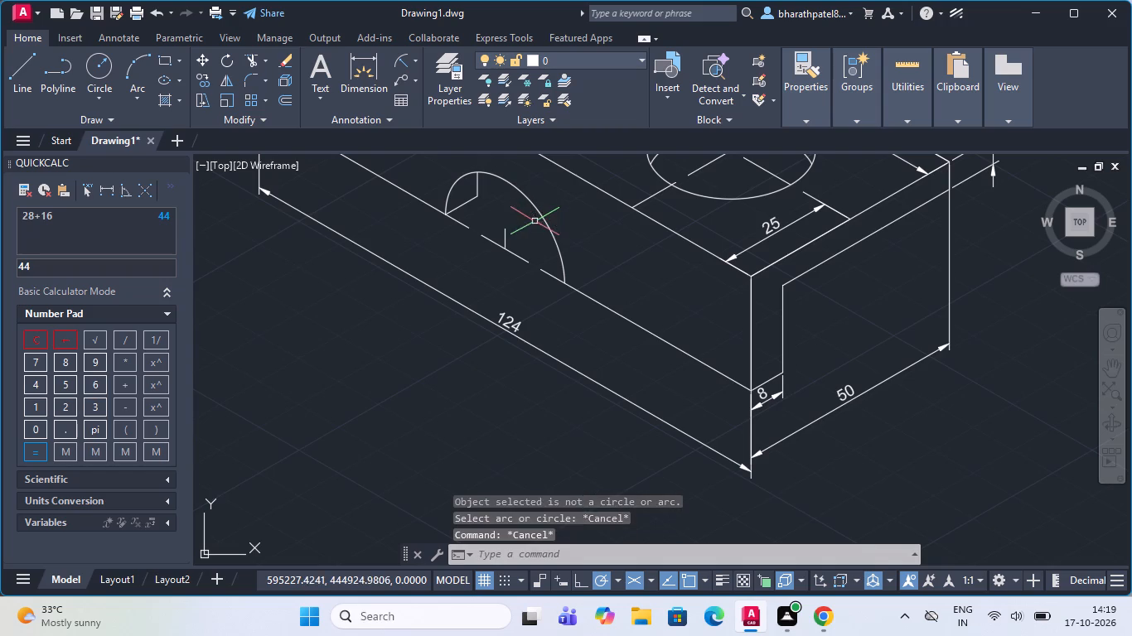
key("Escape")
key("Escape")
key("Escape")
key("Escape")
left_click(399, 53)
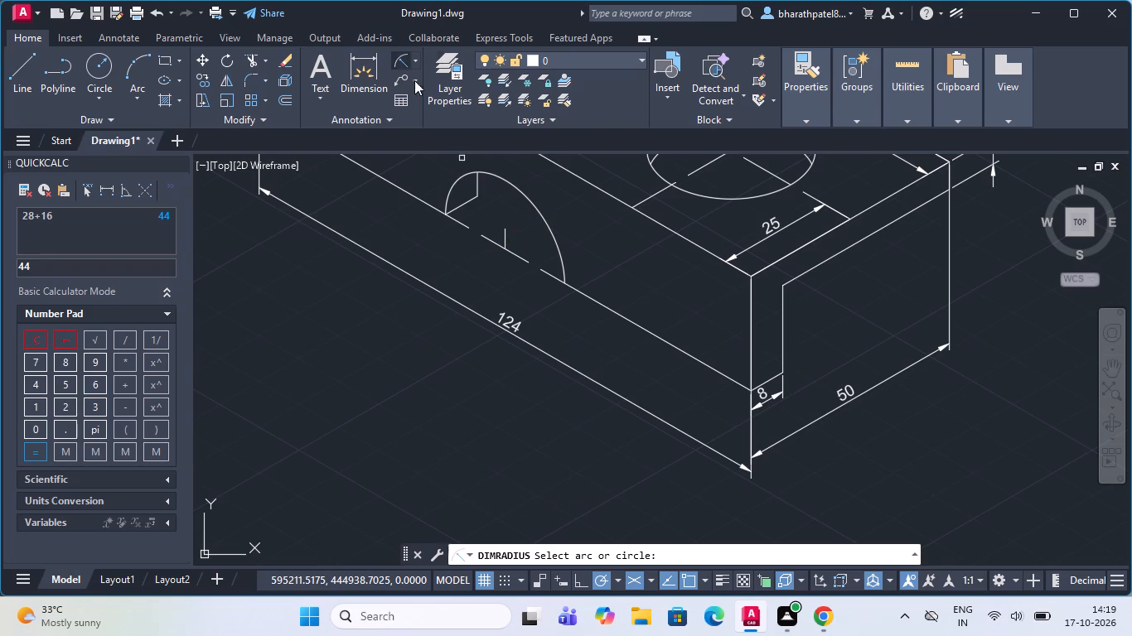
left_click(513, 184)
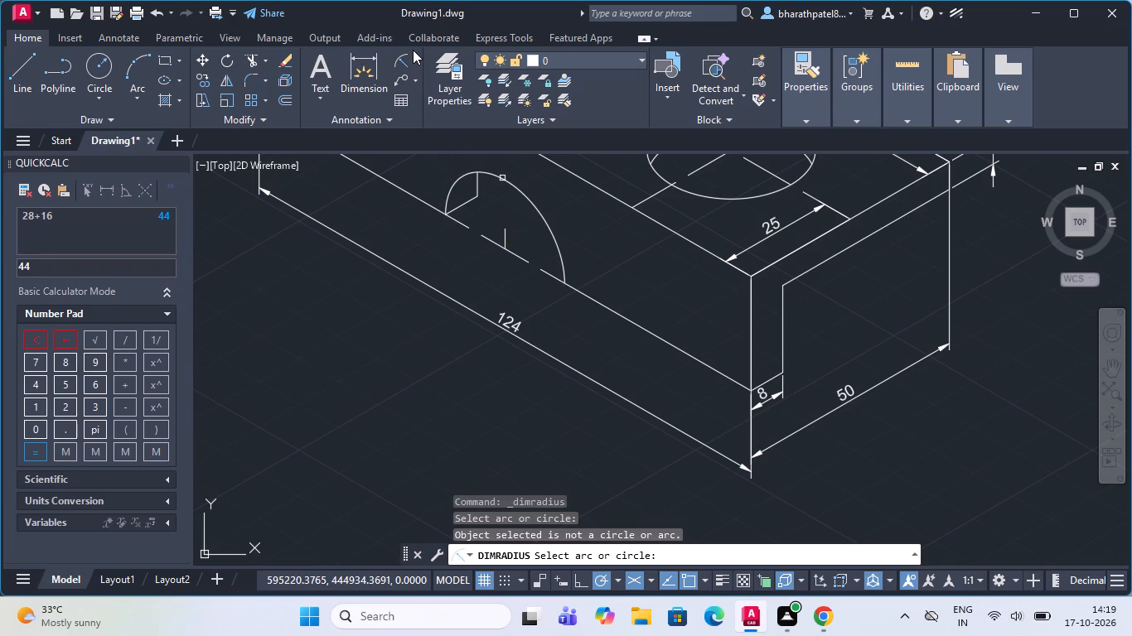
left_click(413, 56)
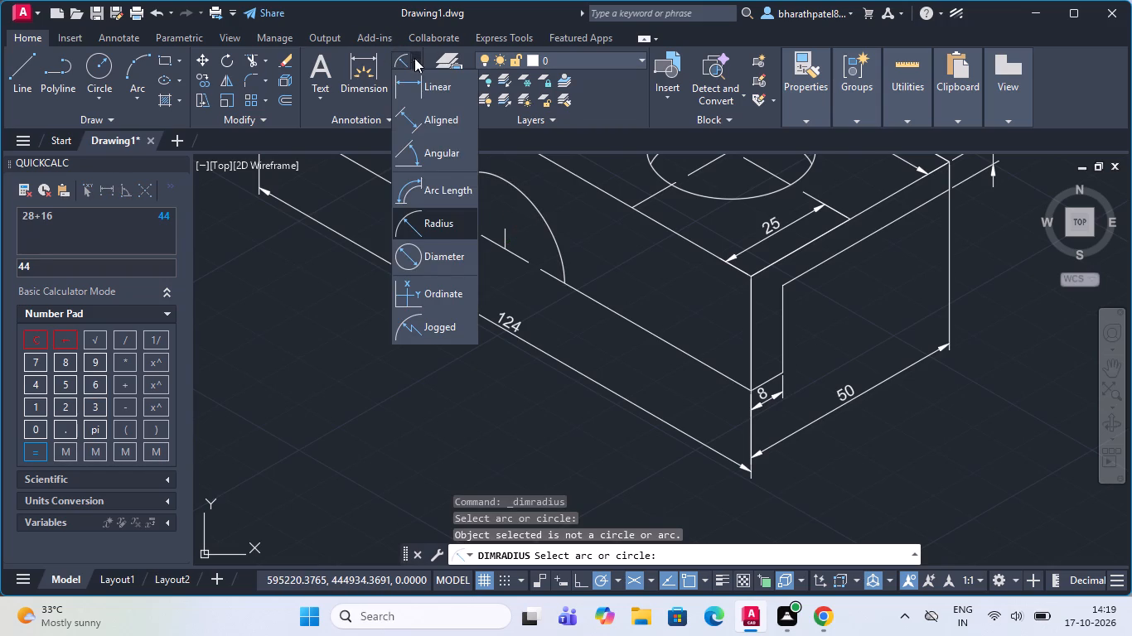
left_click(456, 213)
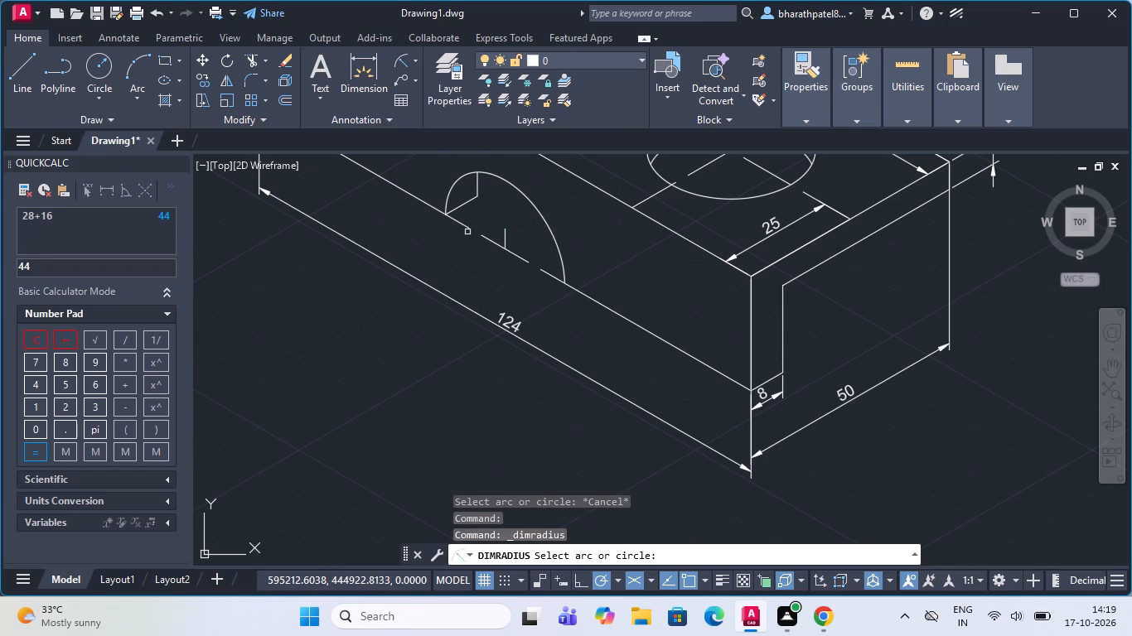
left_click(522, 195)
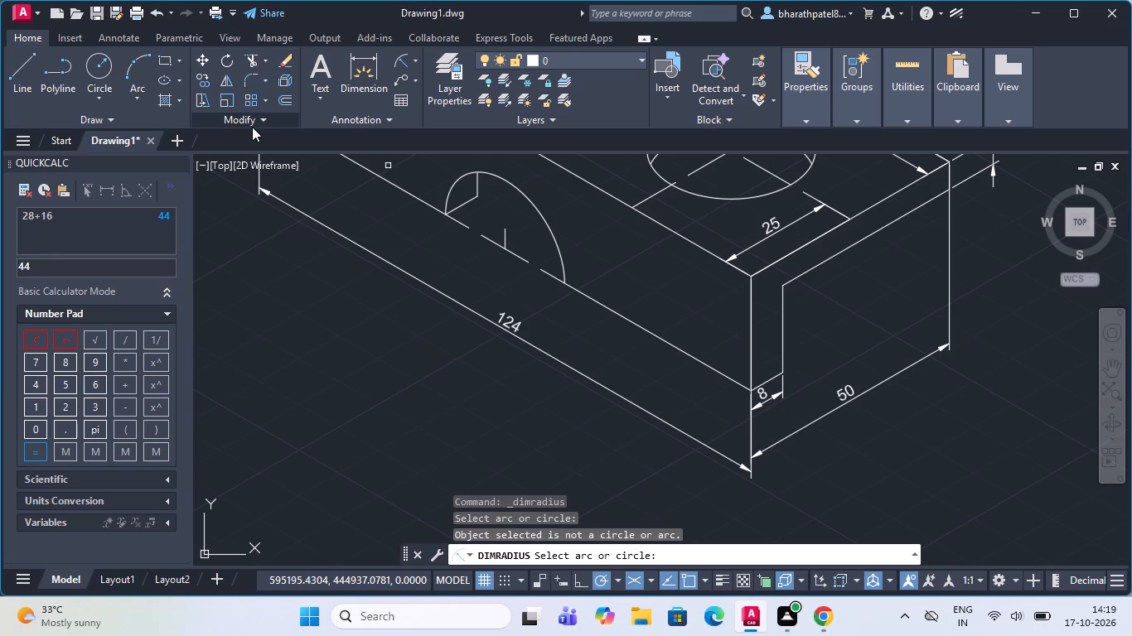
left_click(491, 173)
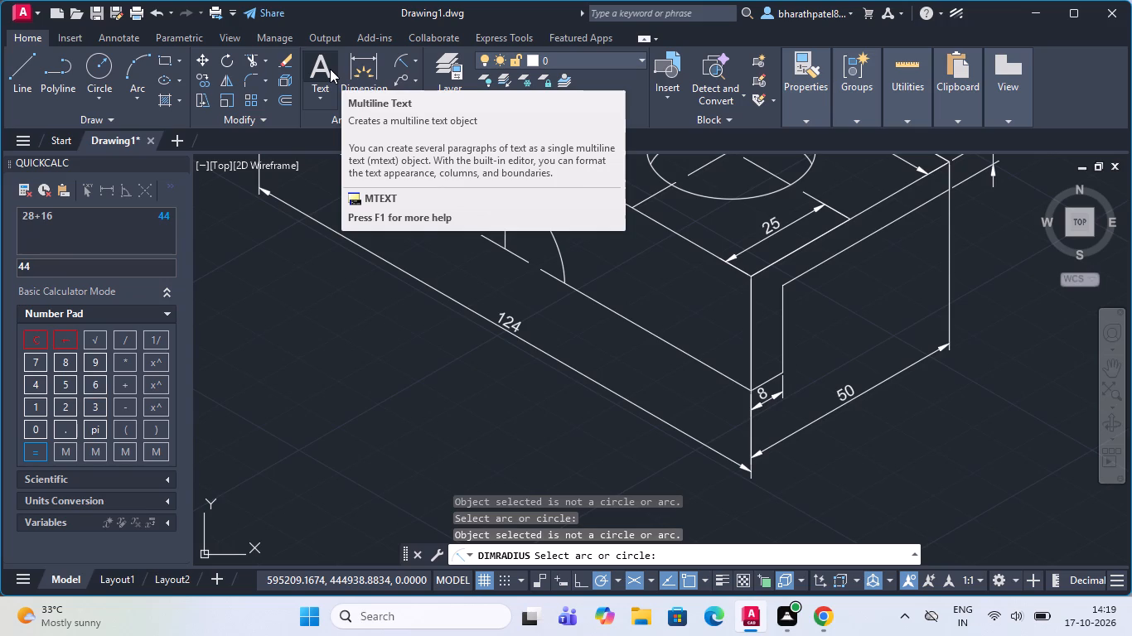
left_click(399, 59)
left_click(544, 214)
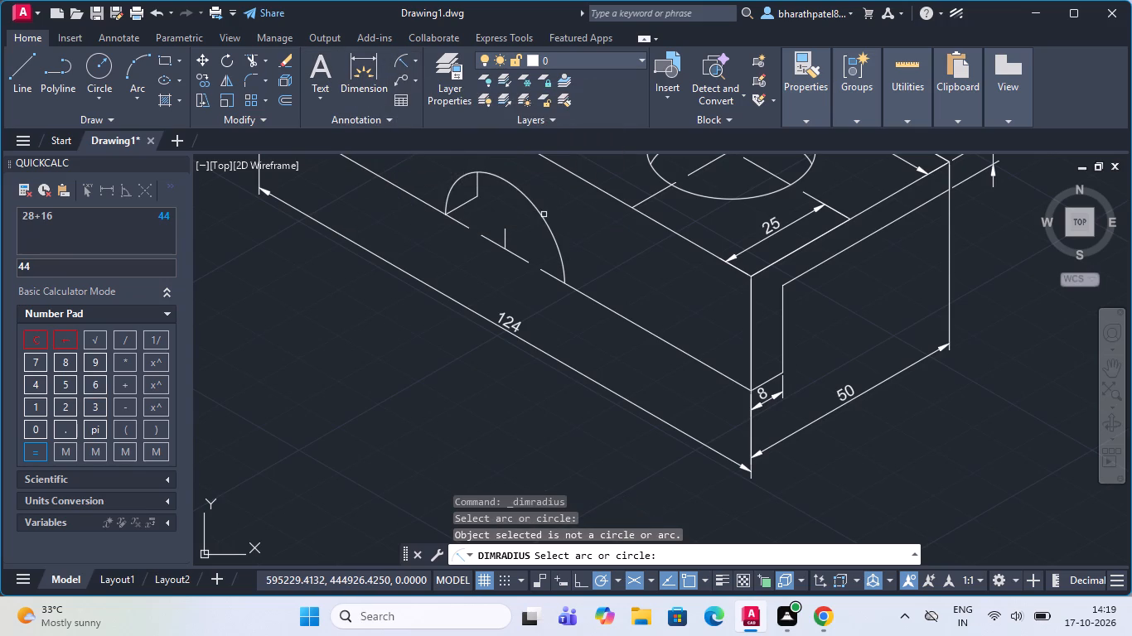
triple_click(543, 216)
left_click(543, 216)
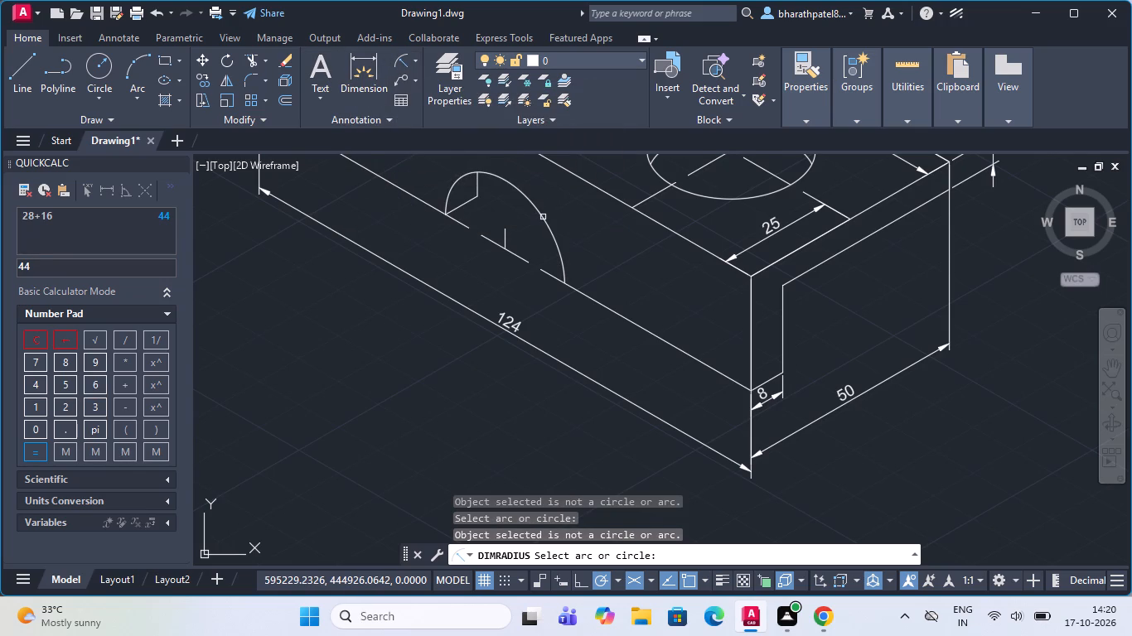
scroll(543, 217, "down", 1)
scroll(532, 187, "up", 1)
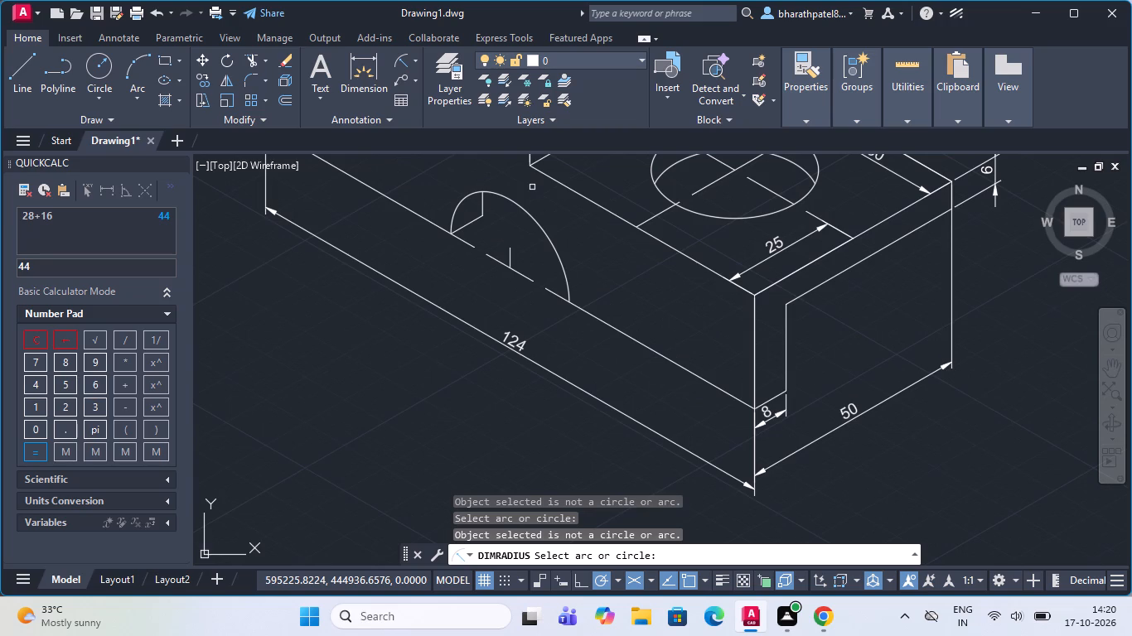
Add a multileader reading R15, with its arrowhead on the arch's curve and its landing at the midpoint of the dashed base line.
left_click(394, 79)
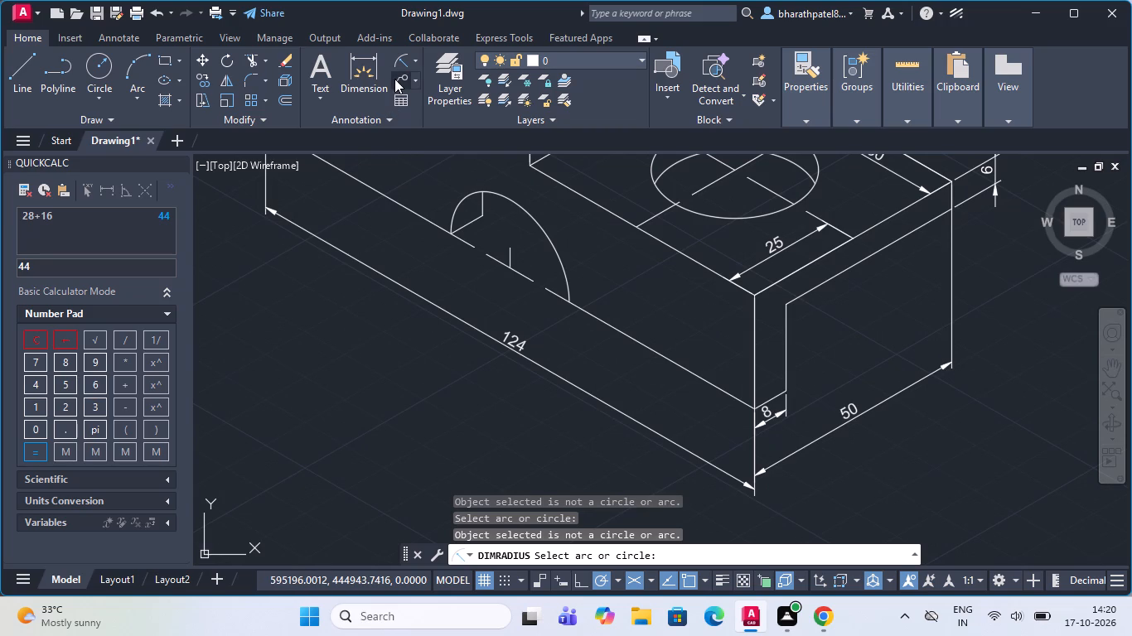
left_click(495, 194)
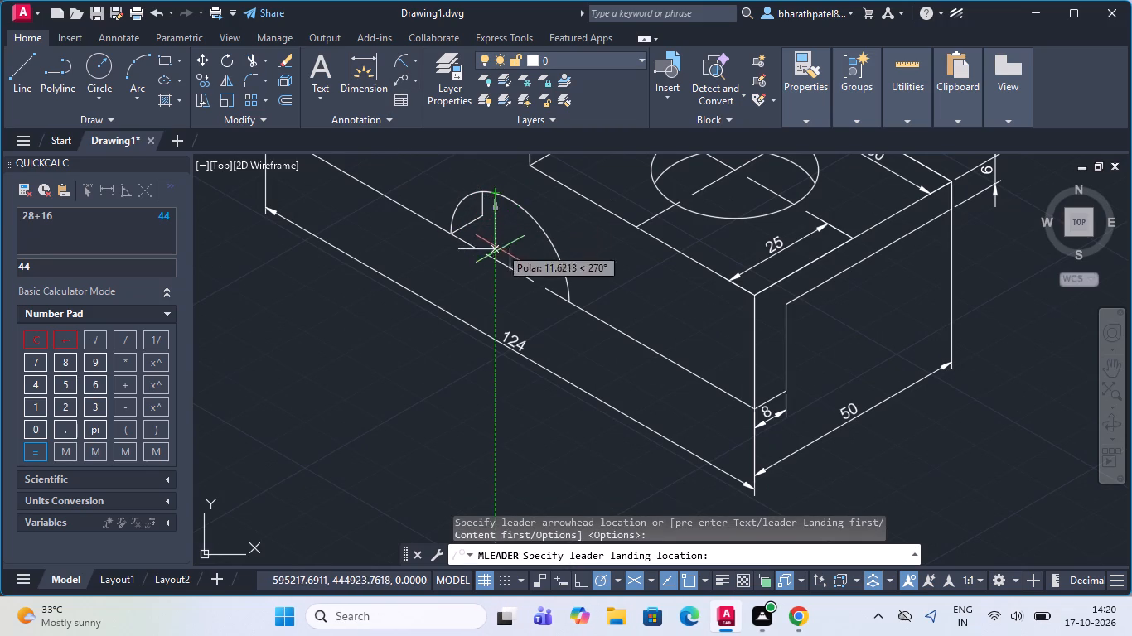
scroll(503, 255, "up", 2)
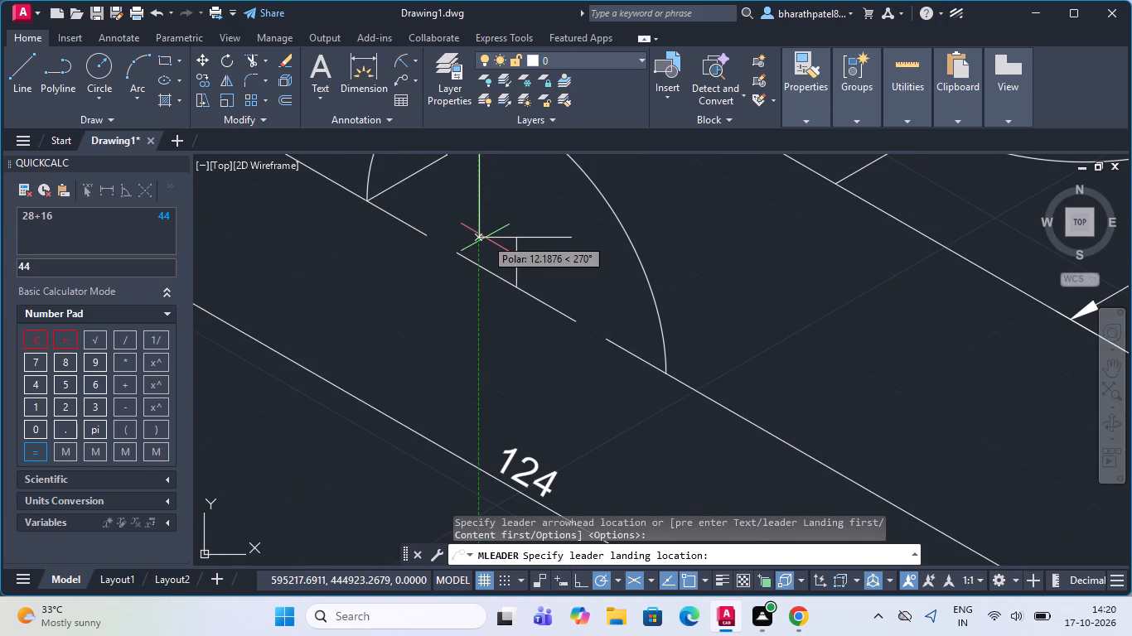
scroll(515, 280, "down", 1)
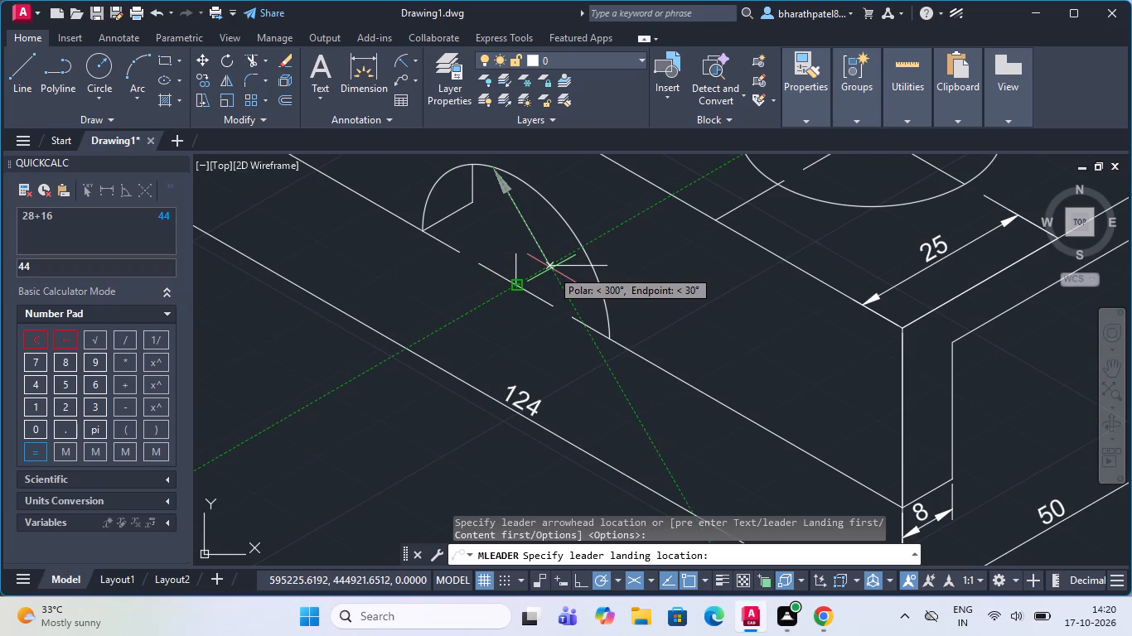
scroll(550, 267, "down", 1)
scroll(550, 267, "up", 3)
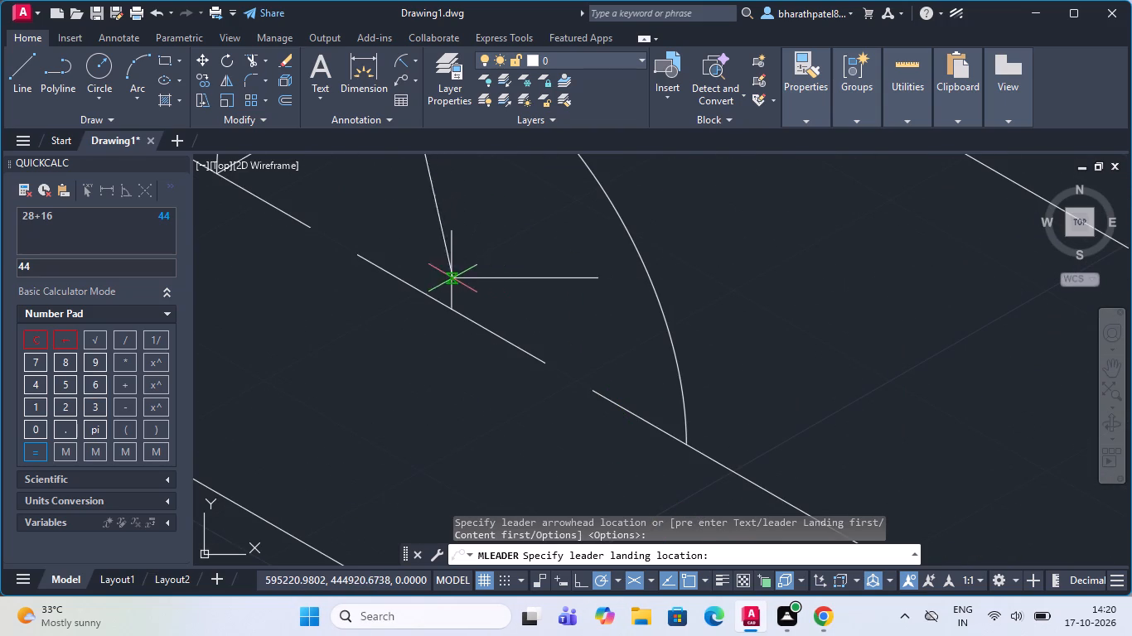
left_click(452, 308)
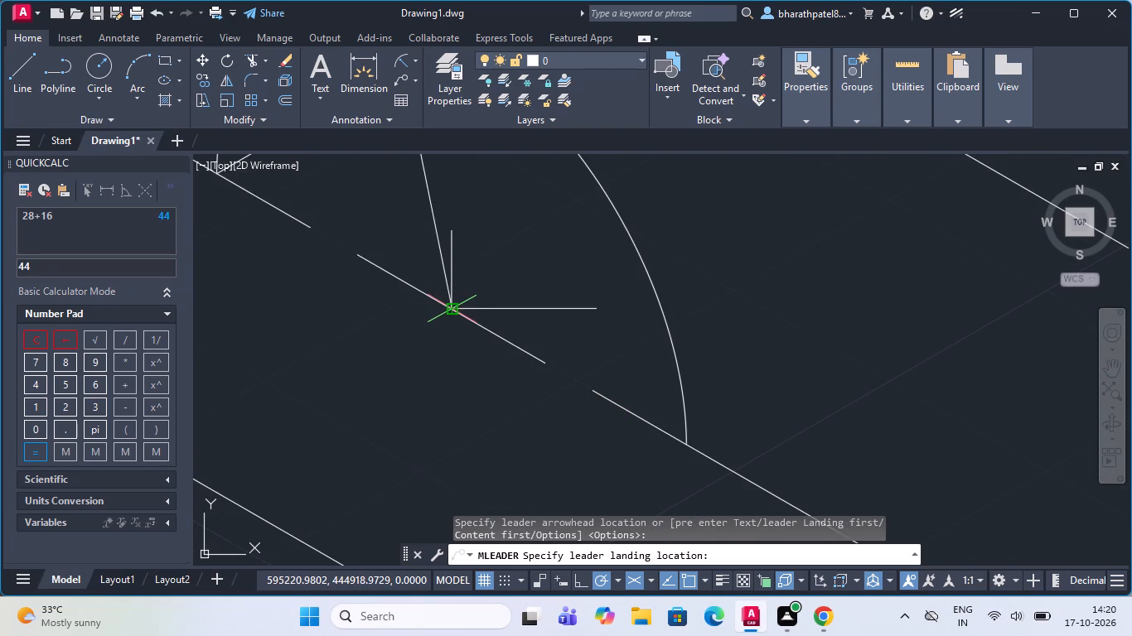
scroll(524, 307, "down", 1)
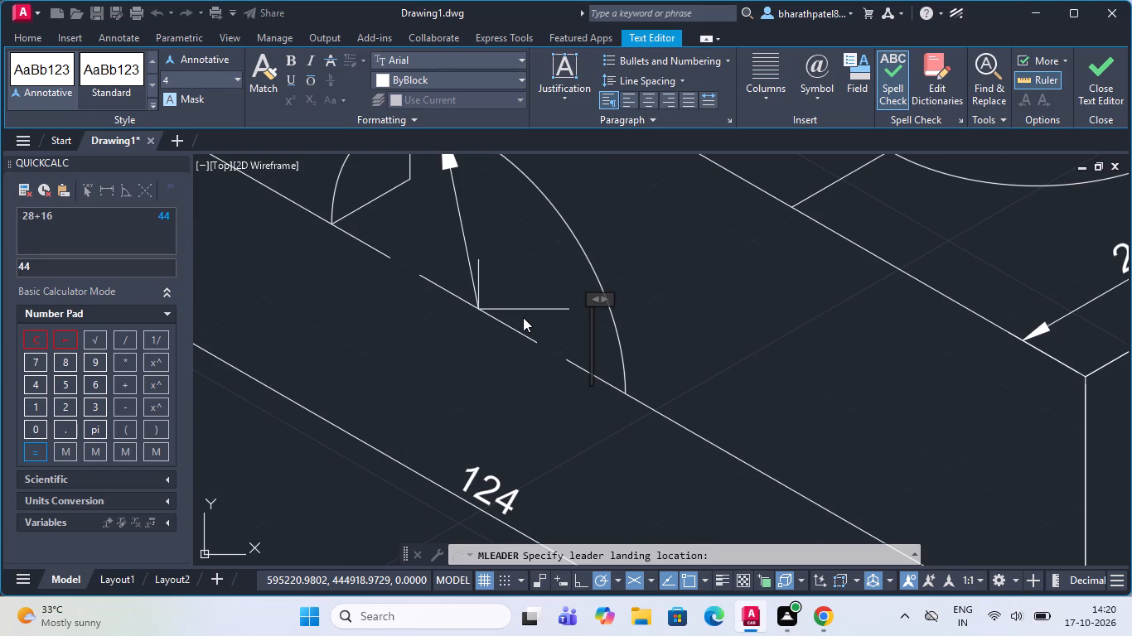
key("r")
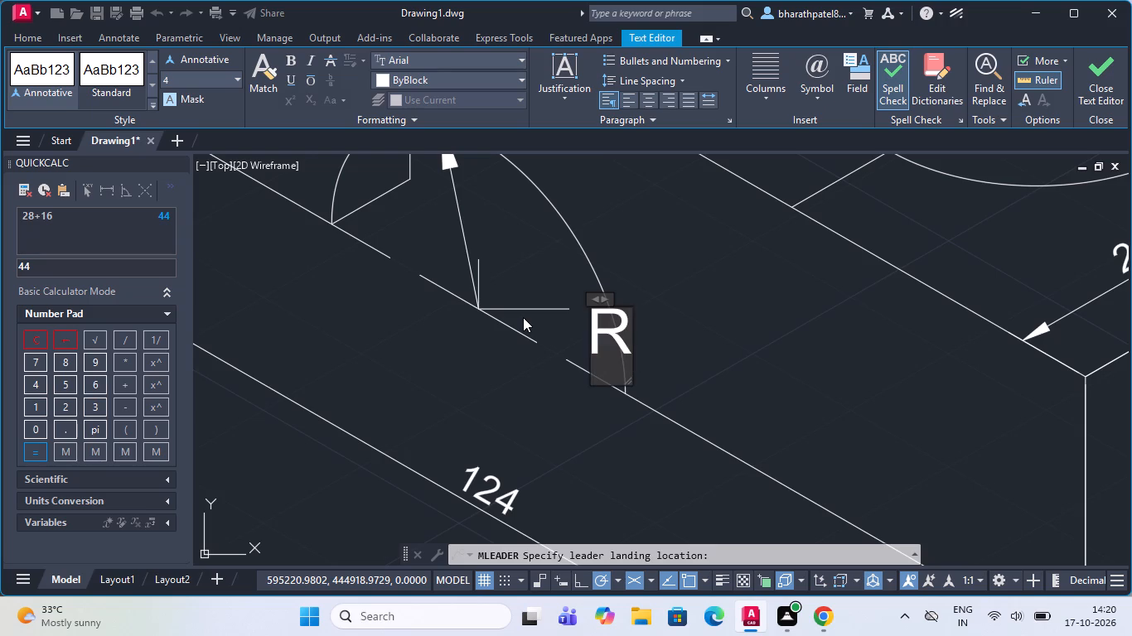
type("15")
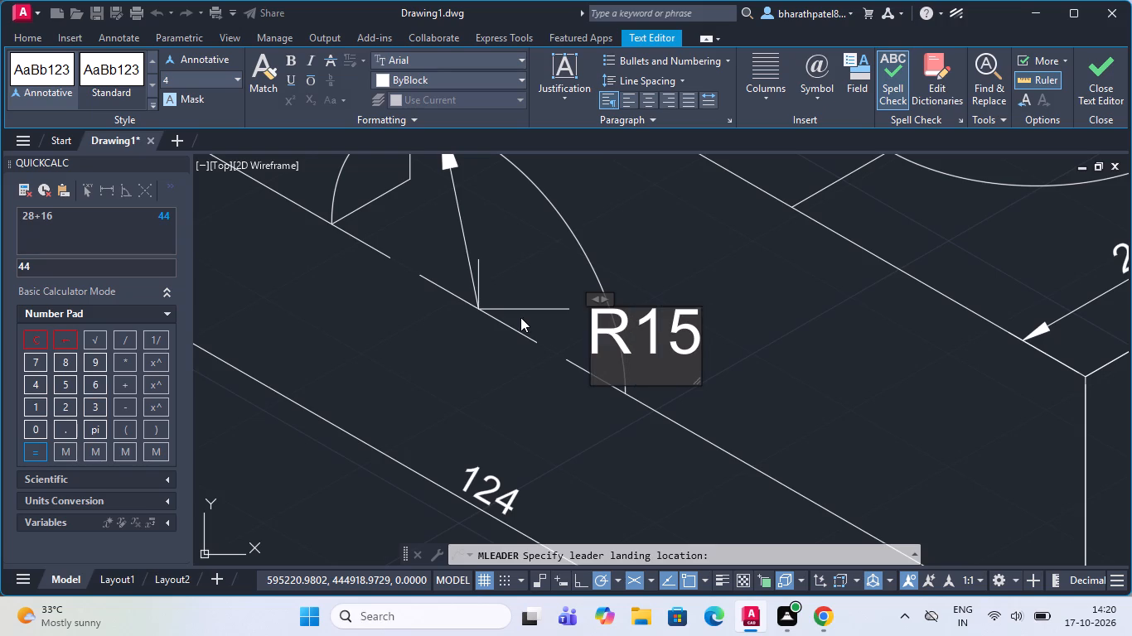
left_click(788, 363)
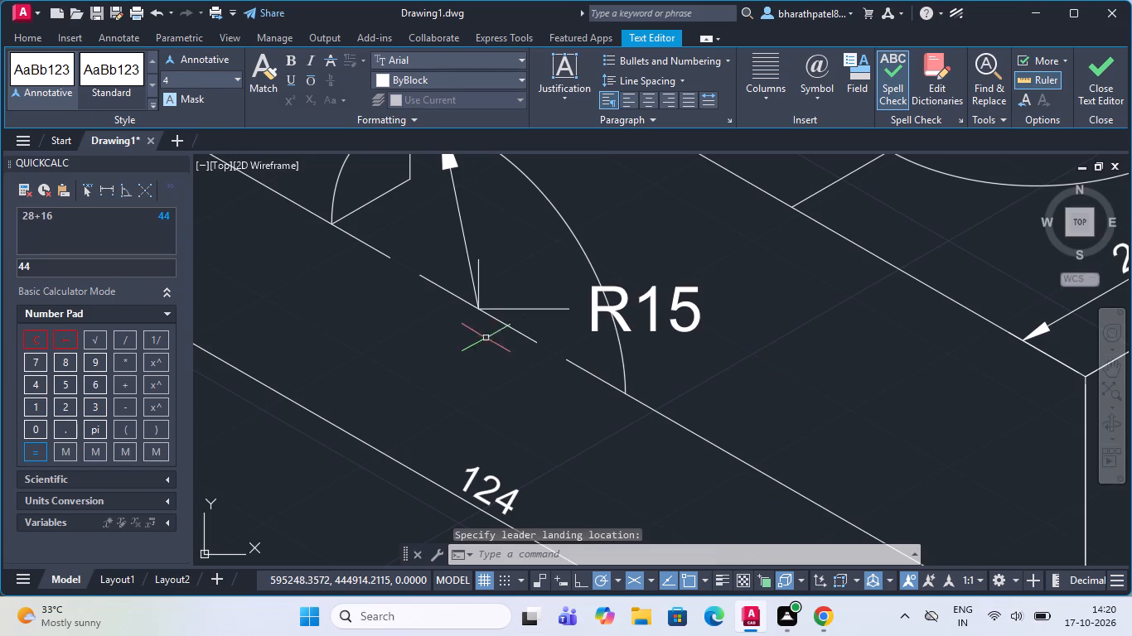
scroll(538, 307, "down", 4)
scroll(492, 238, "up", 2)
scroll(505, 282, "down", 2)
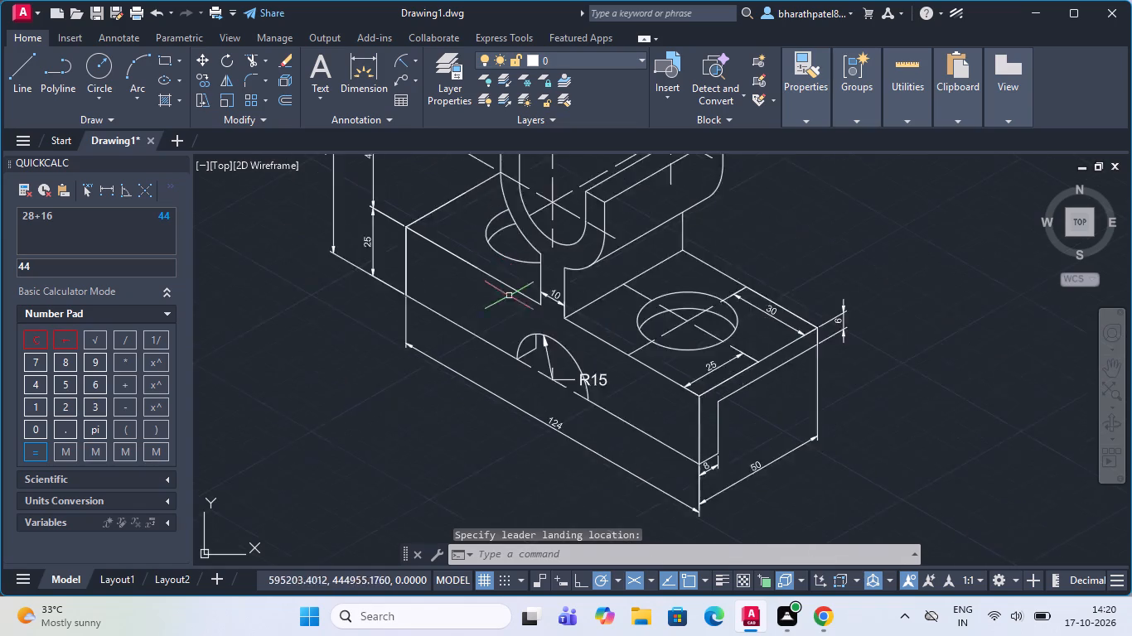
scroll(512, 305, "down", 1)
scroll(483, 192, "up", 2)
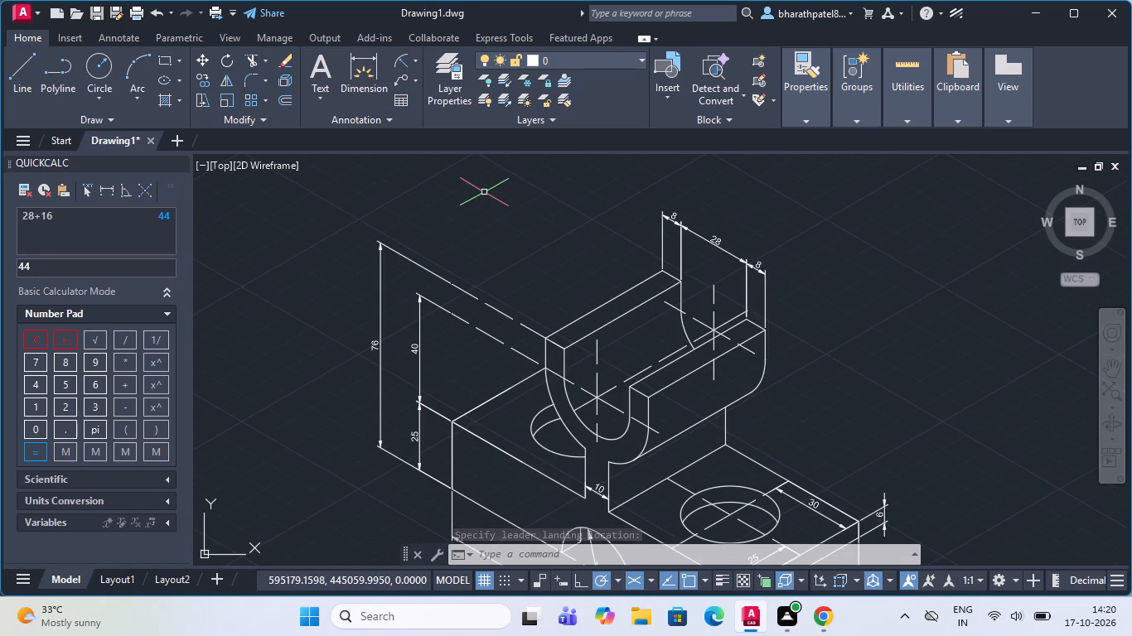
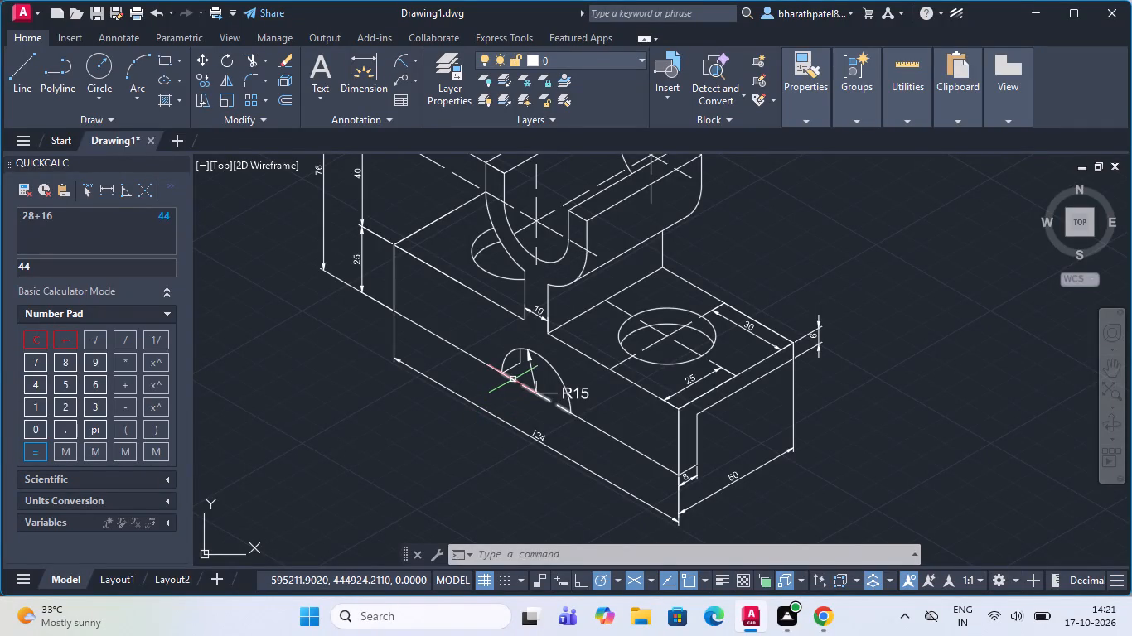
Delete the short vertical line rising from the midpoint of the dashed base line inside the arched cut-out.
scroll(515, 379, "down", 1)
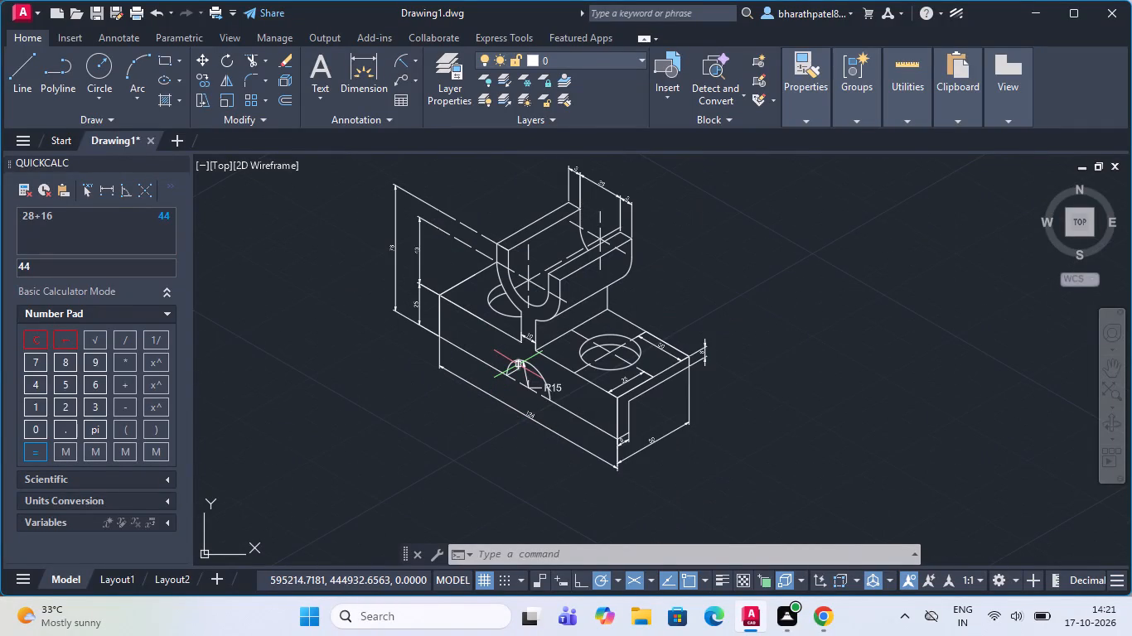
scroll(519, 362, "up", 1)
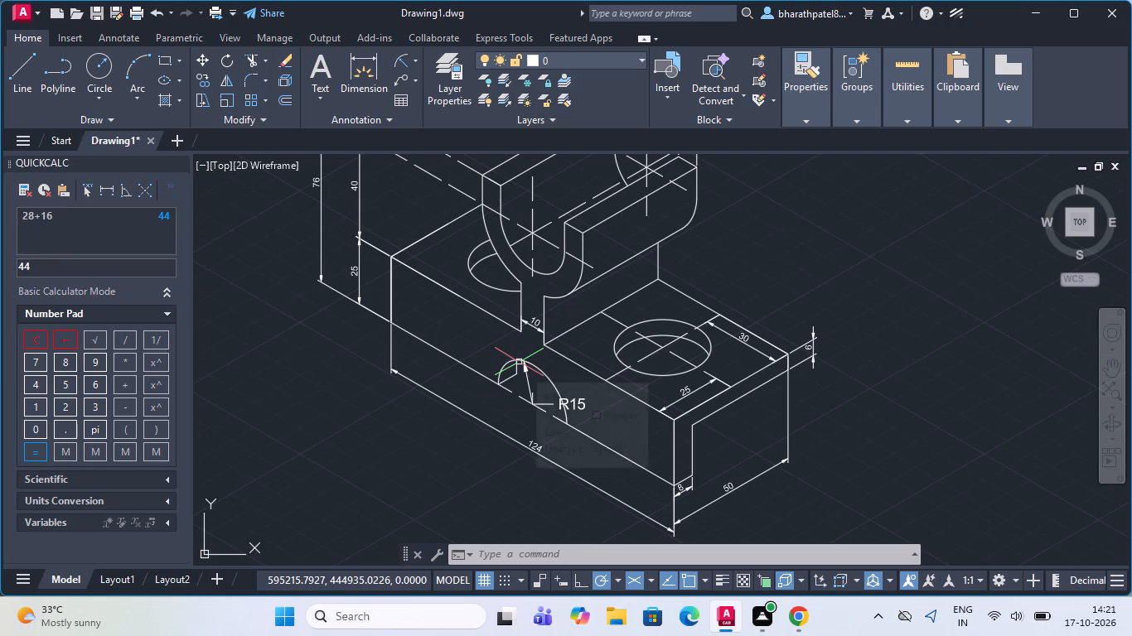
scroll(519, 362, "down", 2)
scroll(519, 362, "up", 1)
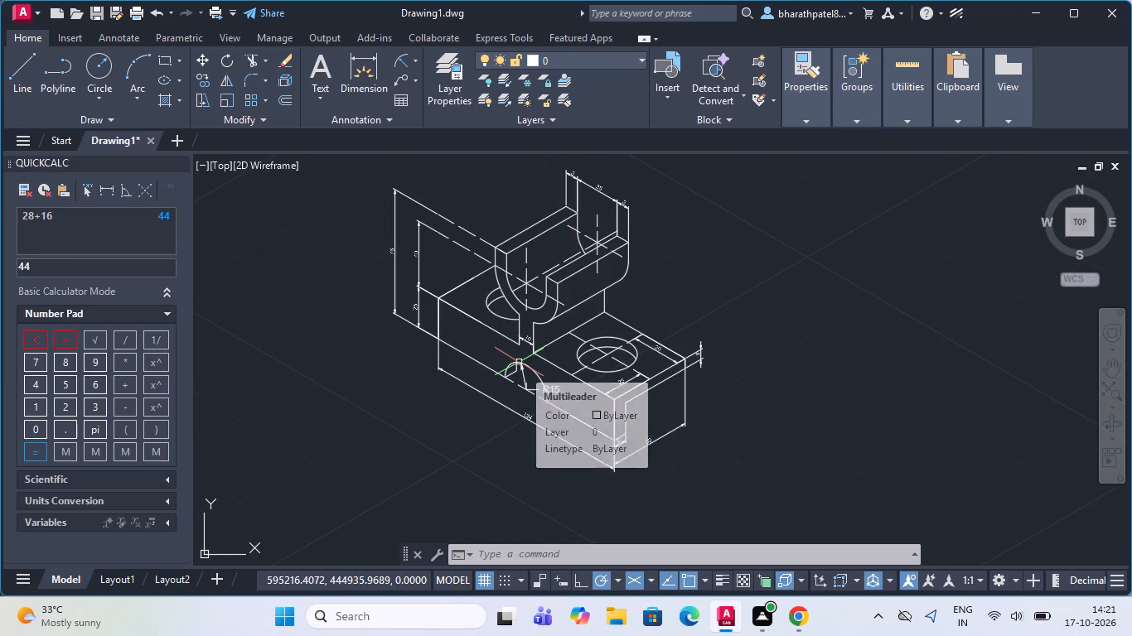
scroll(519, 362, "up", 2)
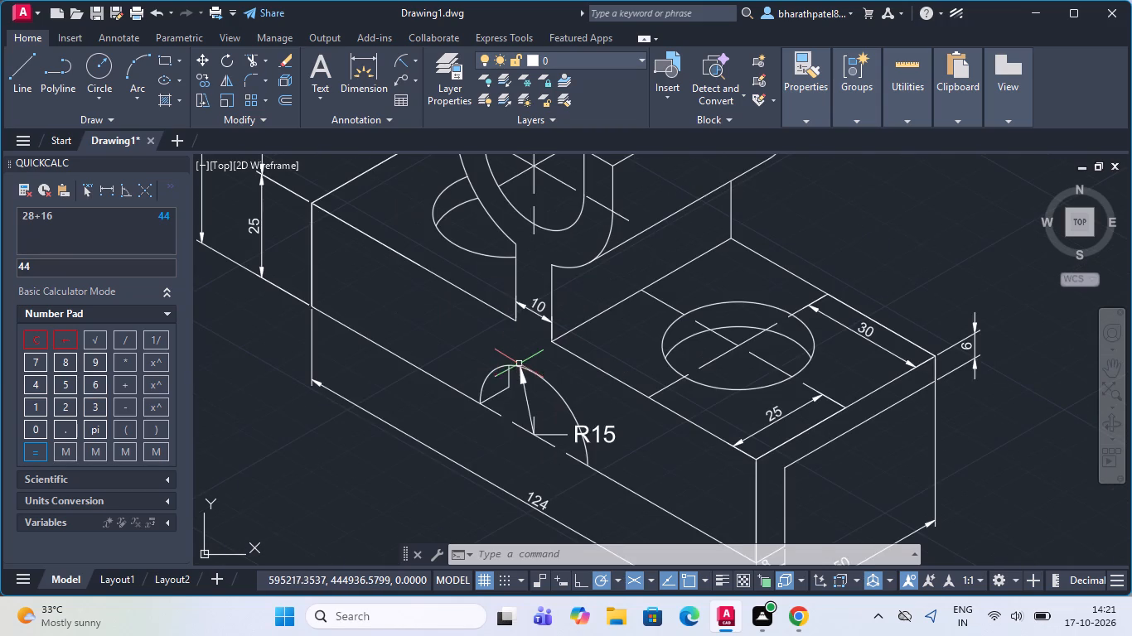
scroll(520, 431, "up", 4)
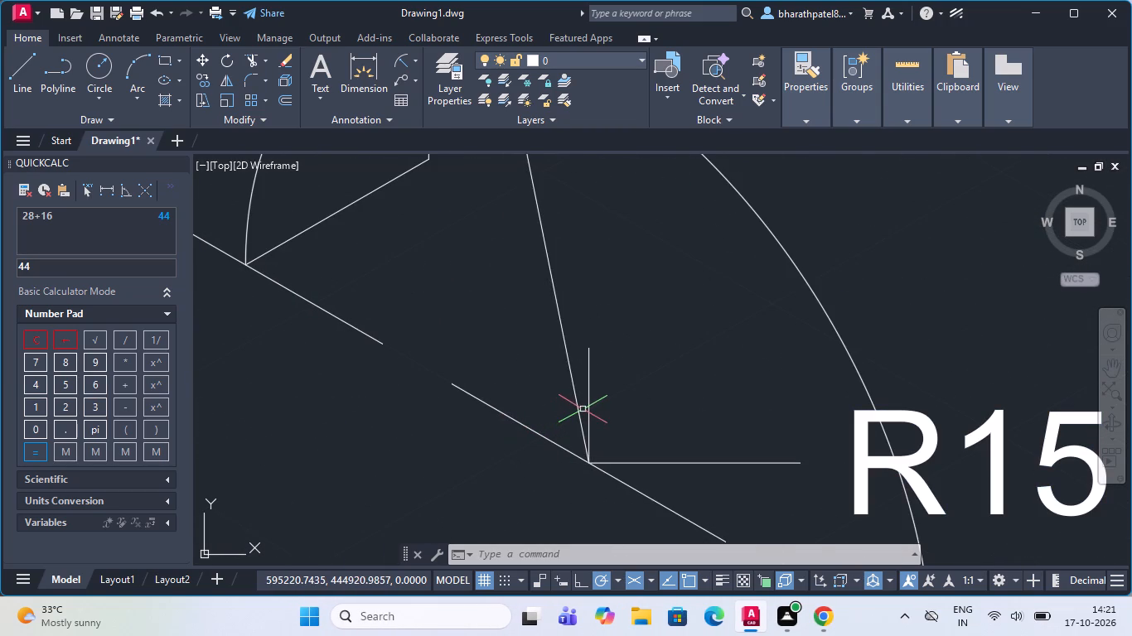
left_click(588, 401)
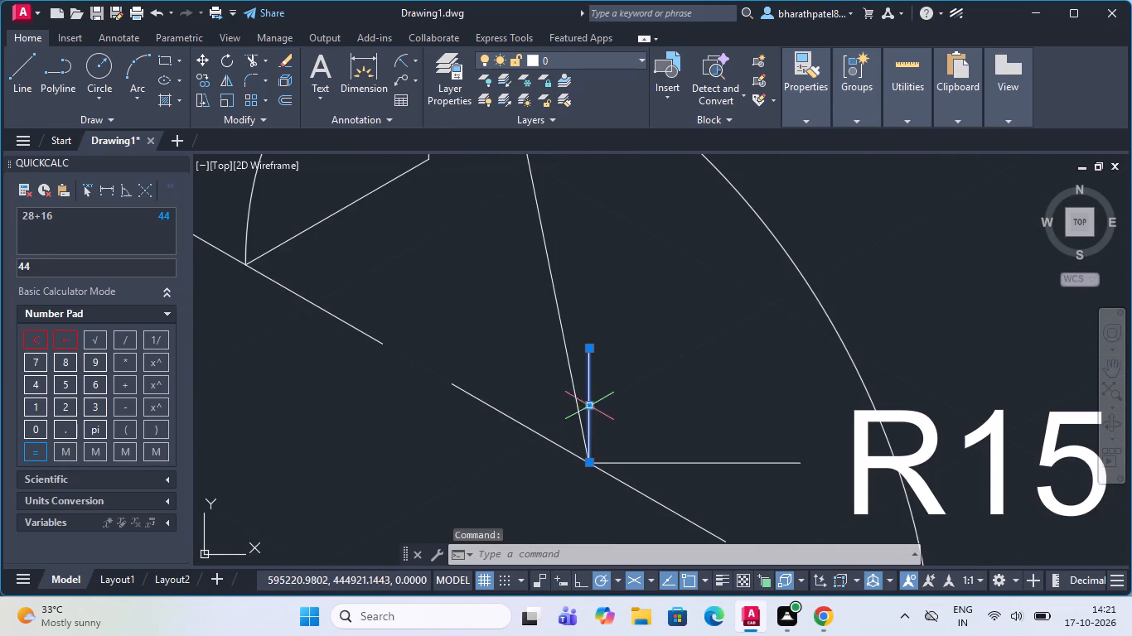
key("Delete")
scroll(583, 405, "down", 5)
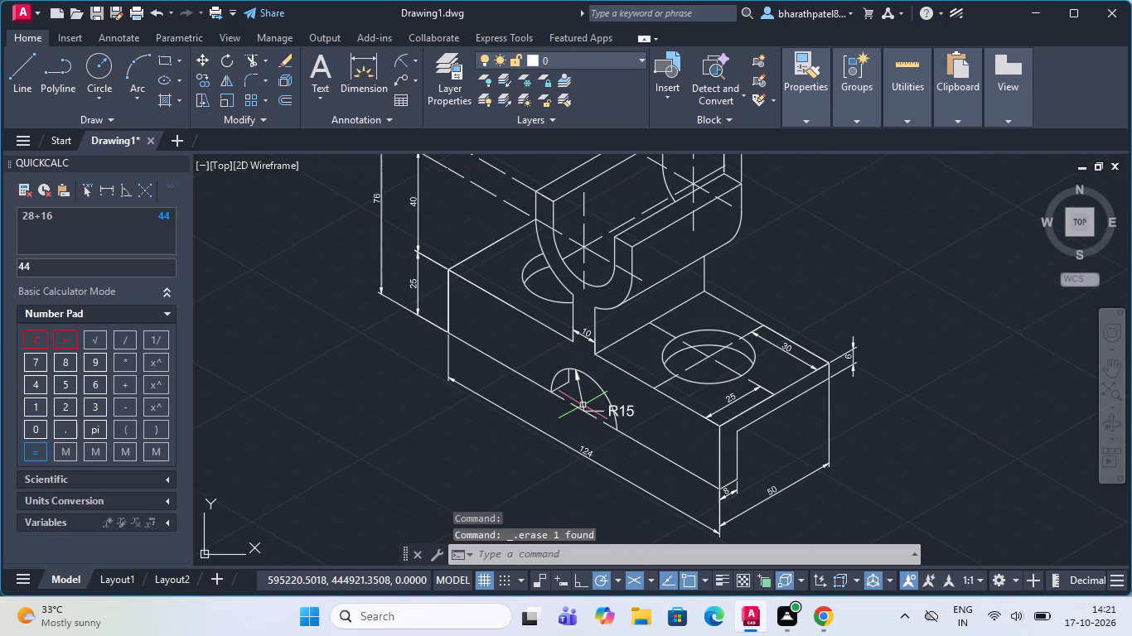
scroll(583, 405, "down", 1)
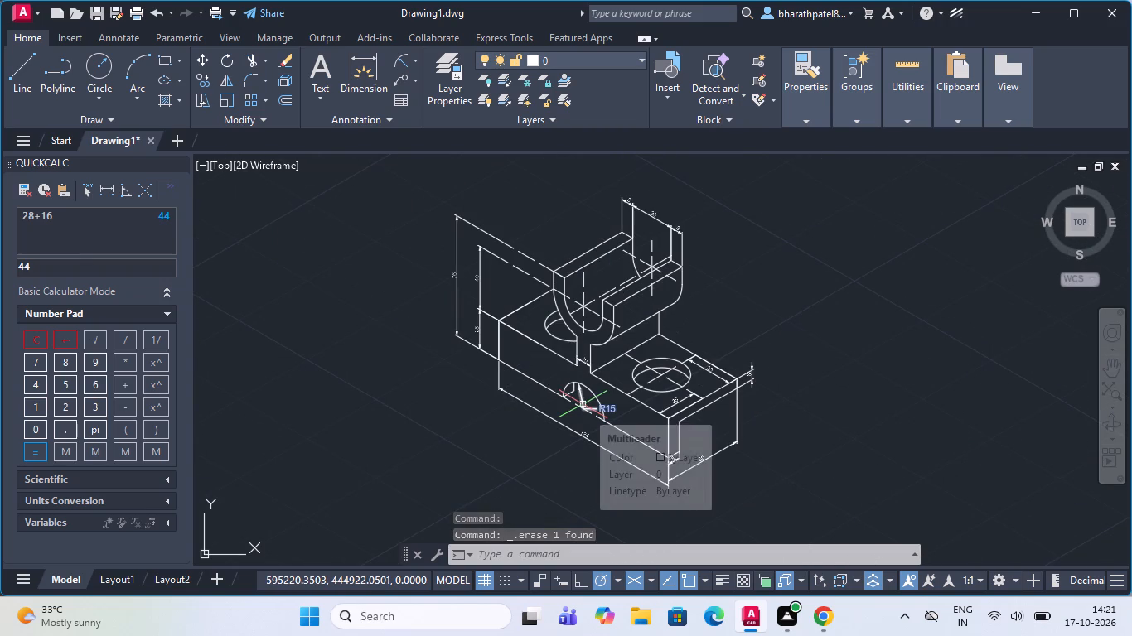
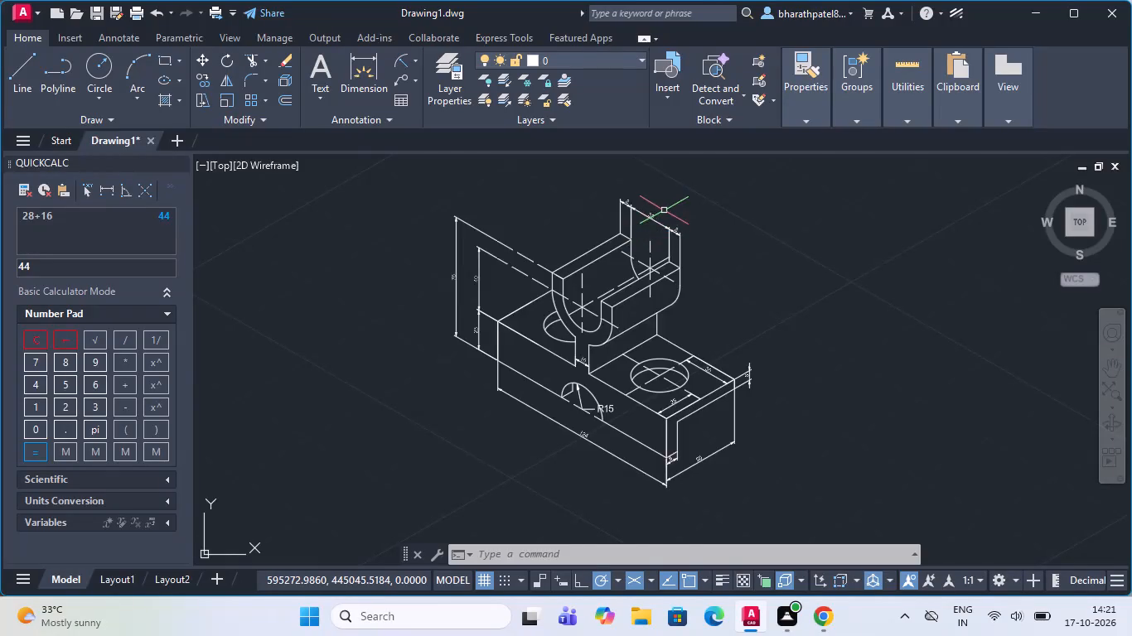
Inspect the isometric block, its U-shaped support, the arched cut-out and their dimensions for anything left to finish.
scroll(664, 210, "up", 1)
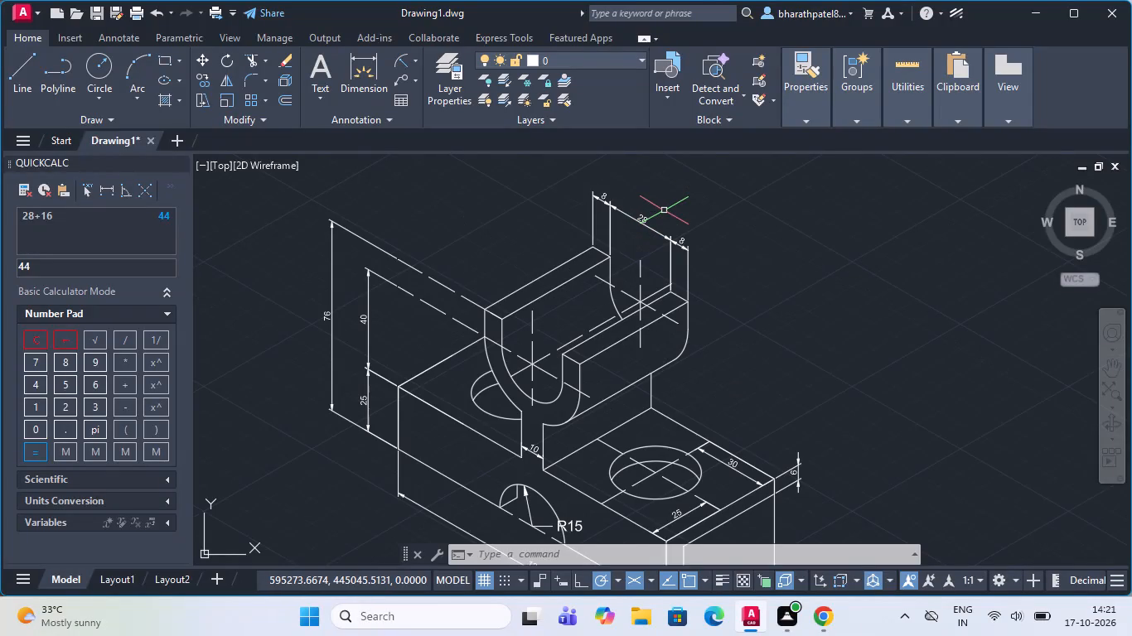
scroll(664, 210, "down", 1)
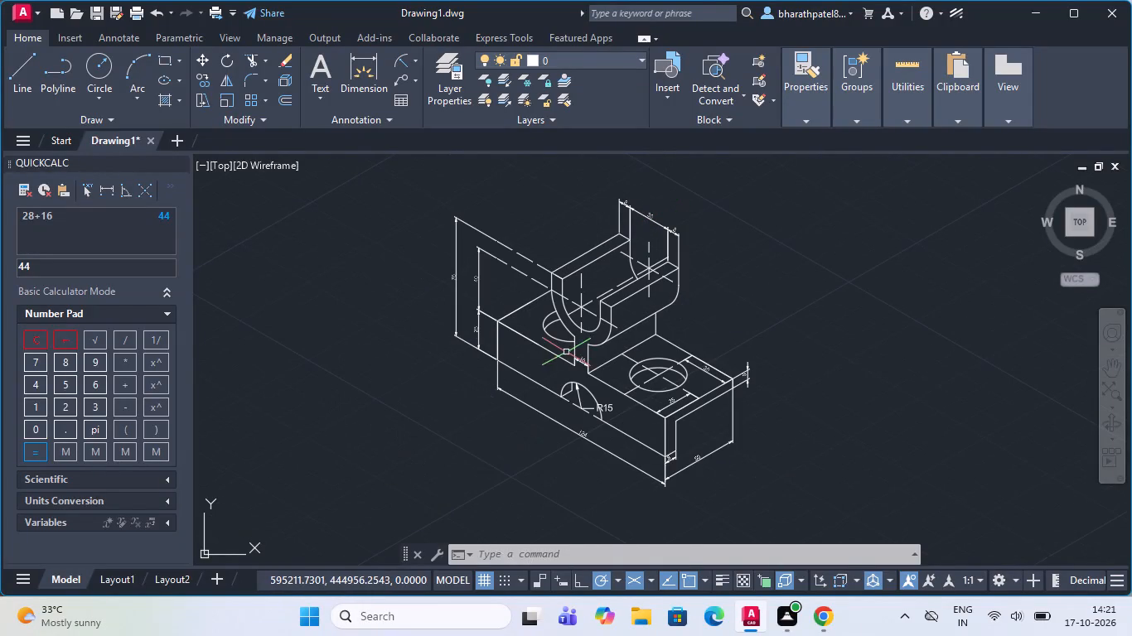
scroll(558, 399, "up", 1)
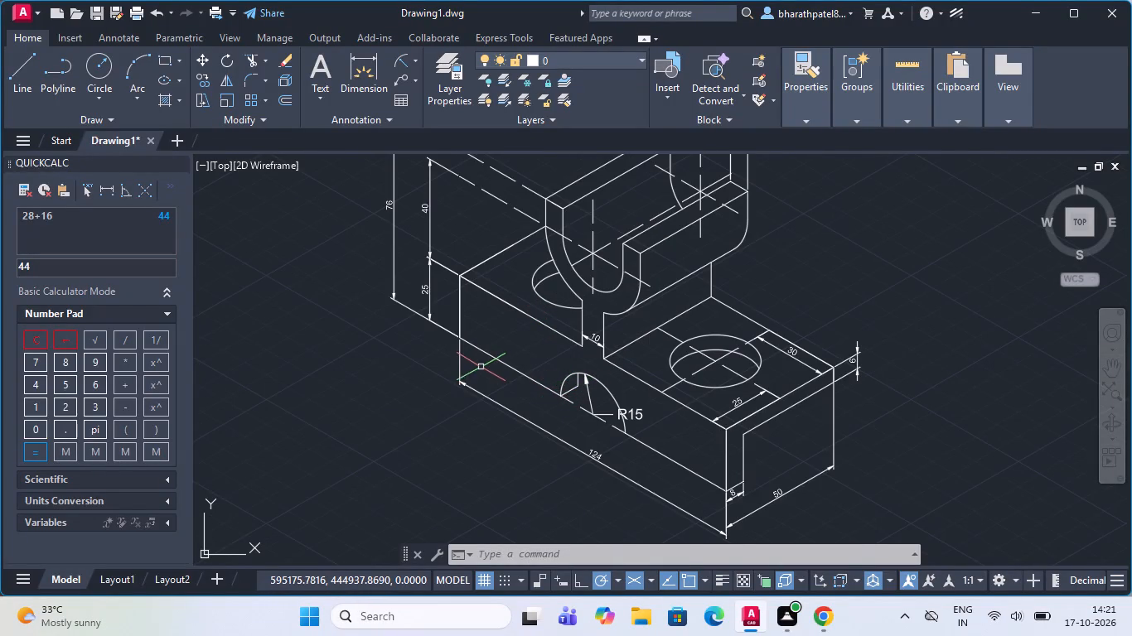
scroll(481, 366, "down", 2)
scroll(472, 230, "up", 1)
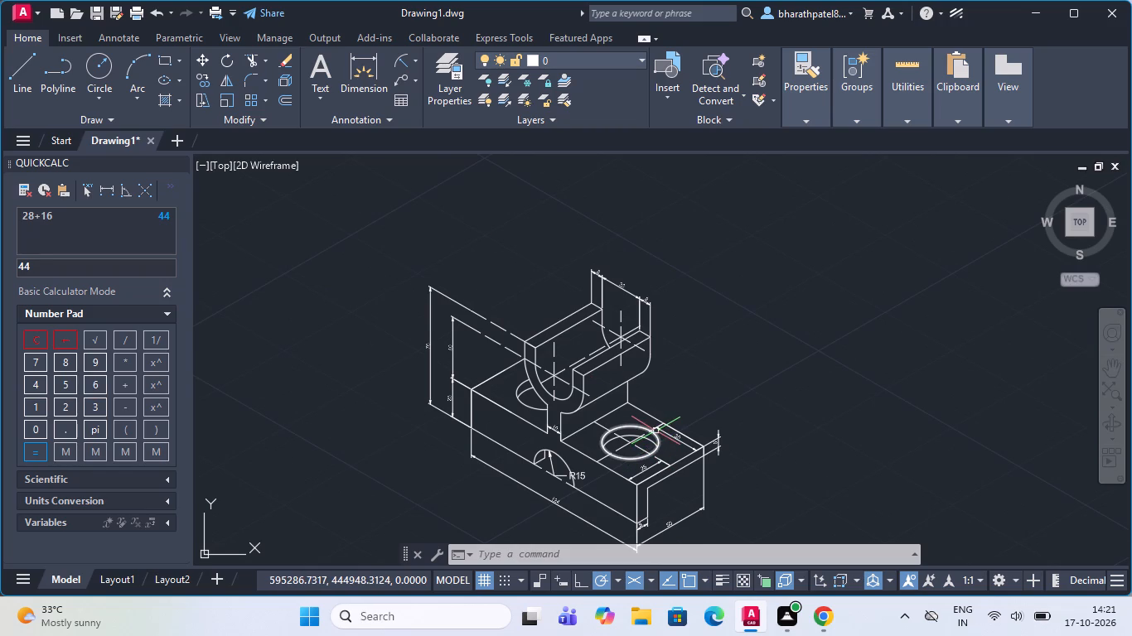
scroll(642, 407, "down", 1)
scroll(578, 458, "up", 2)
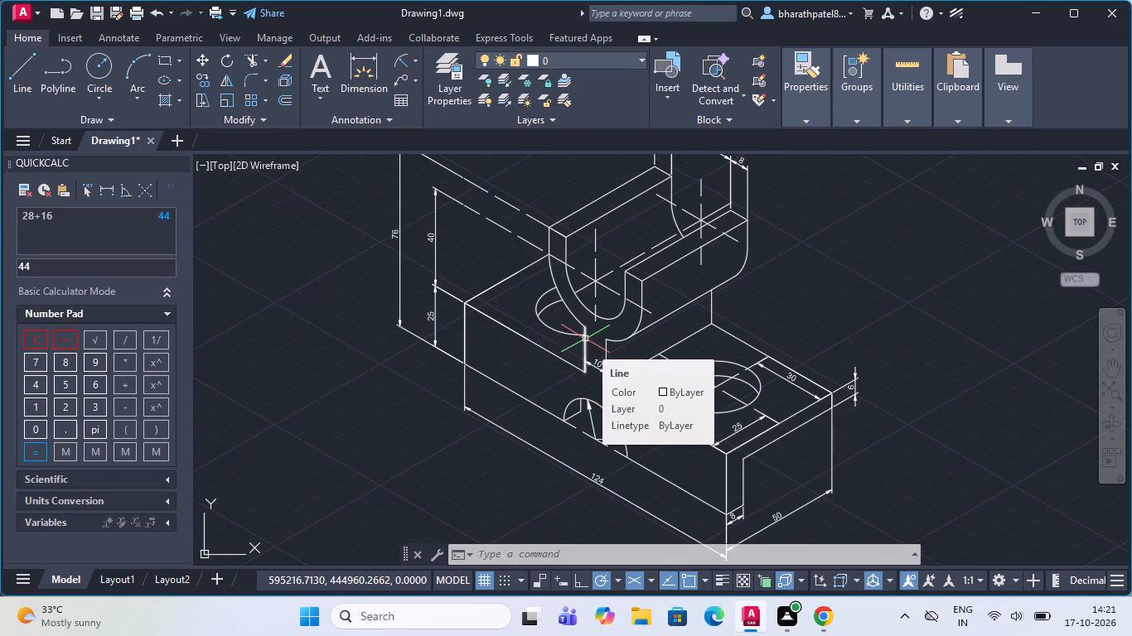
scroll(585, 339, "down", 1)
scroll(667, 208, "up", 1)
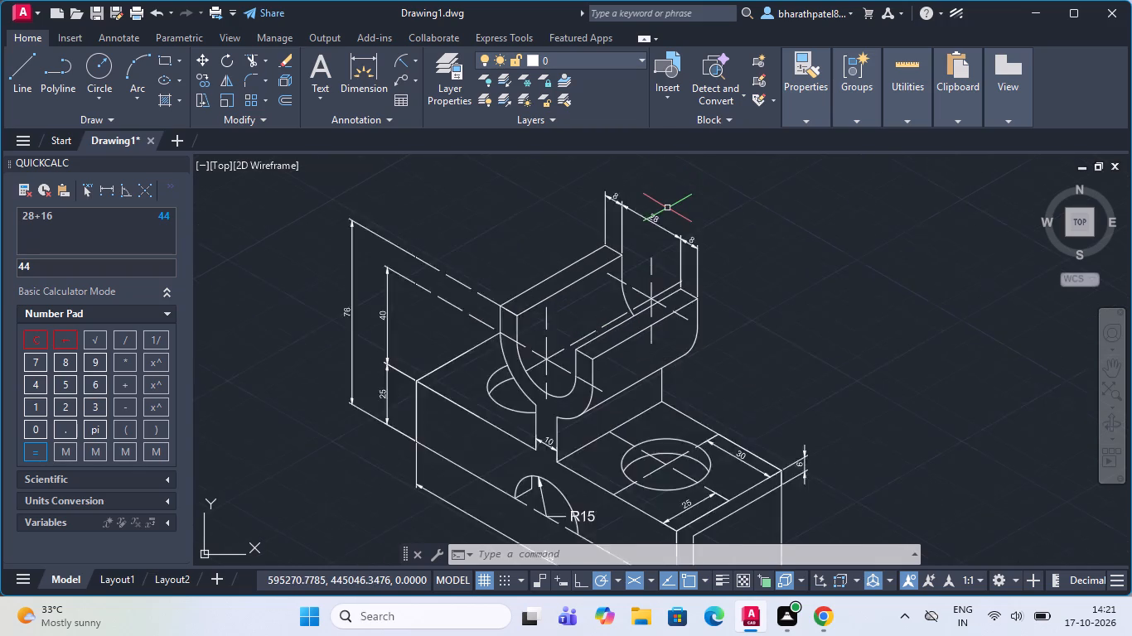
scroll(667, 208, "up", 1)
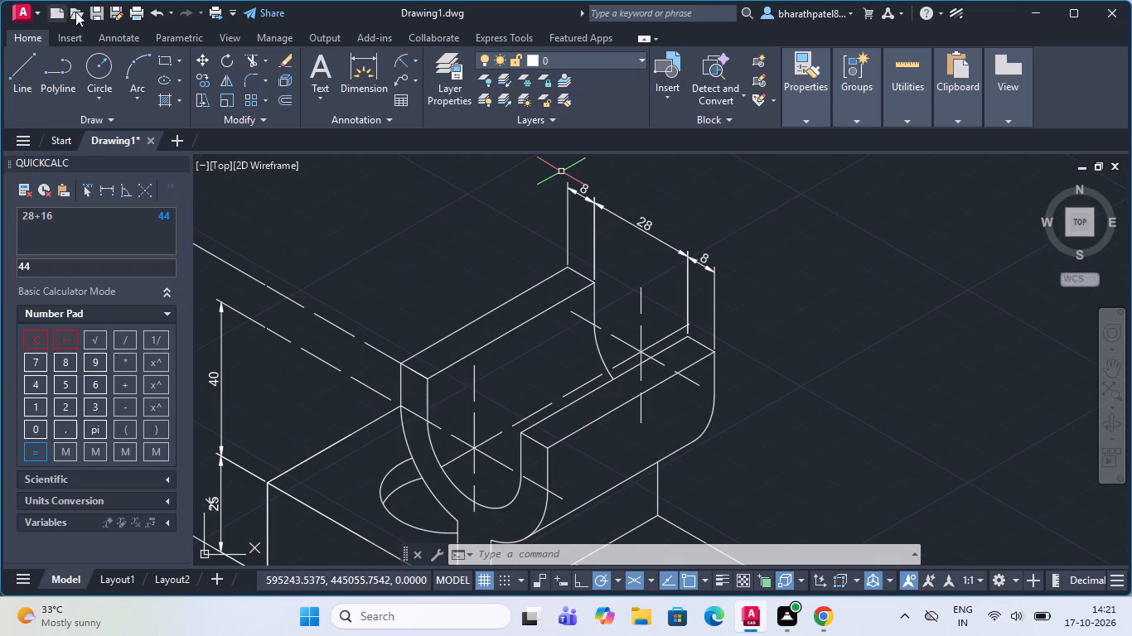
Set the current linetype to the dashed ACAD_ISO02W100.
left_click_drag(12, 74, 102, 74)
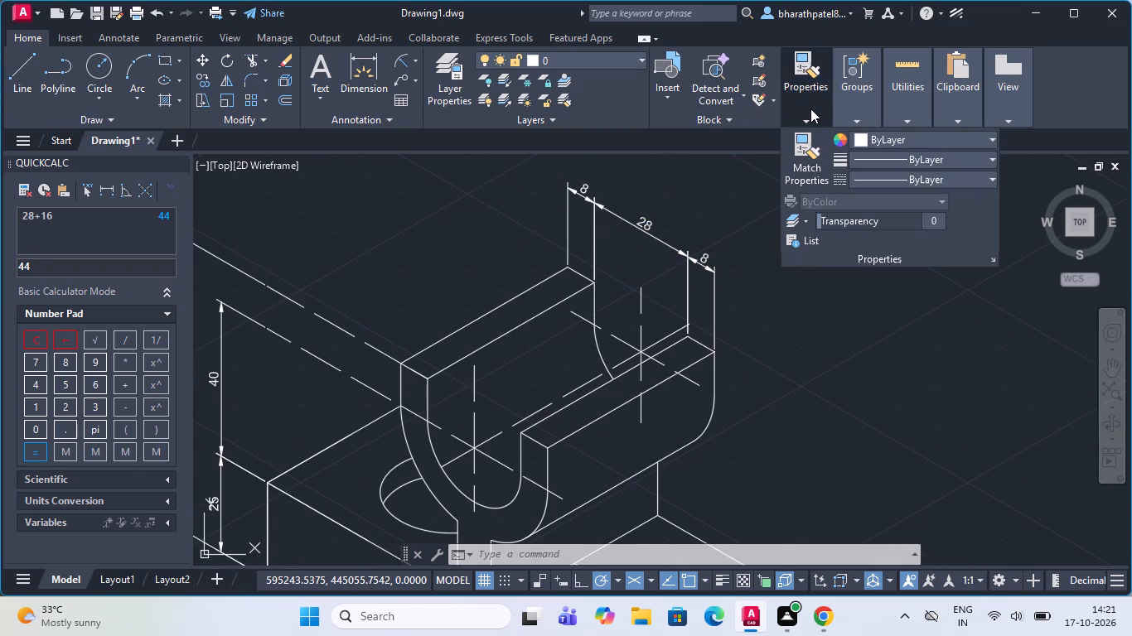
left_click(882, 179)
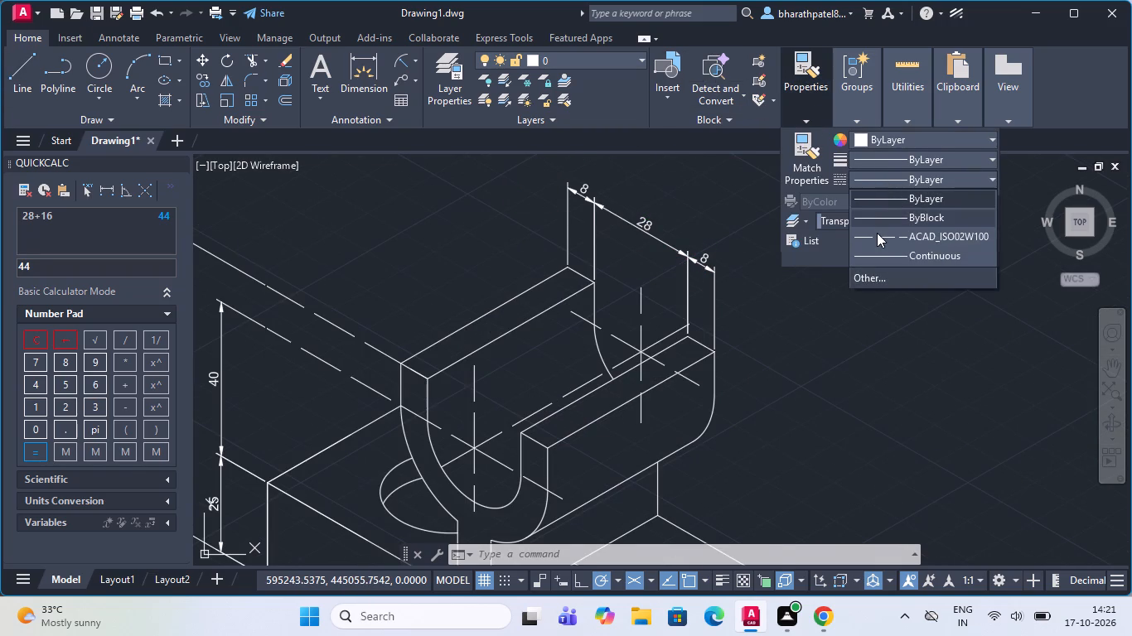
left_click(877, 234)
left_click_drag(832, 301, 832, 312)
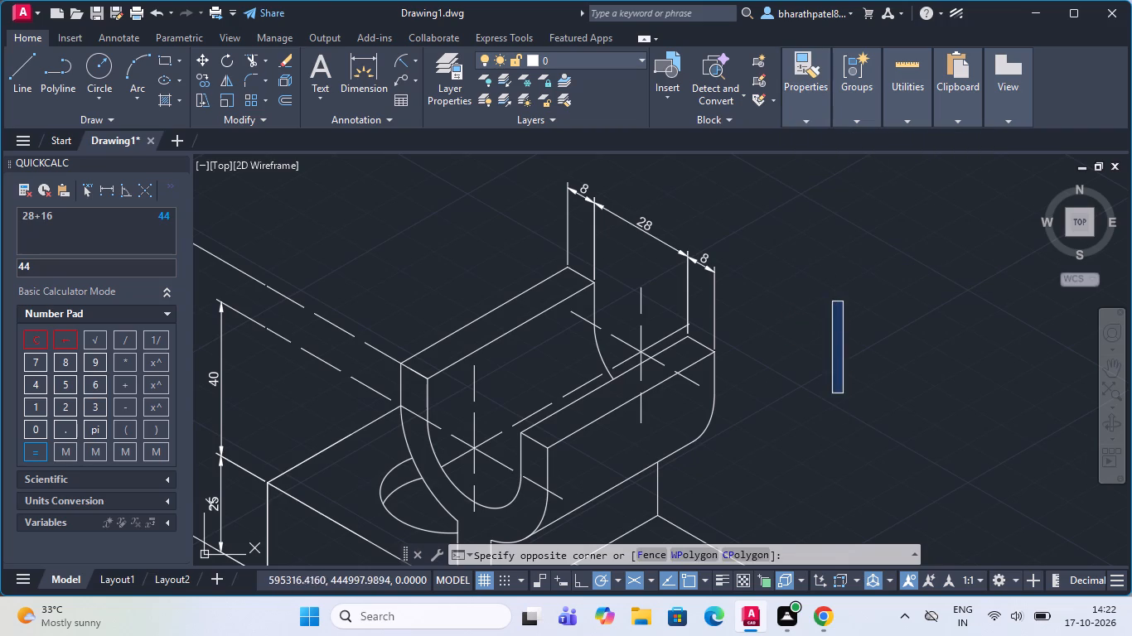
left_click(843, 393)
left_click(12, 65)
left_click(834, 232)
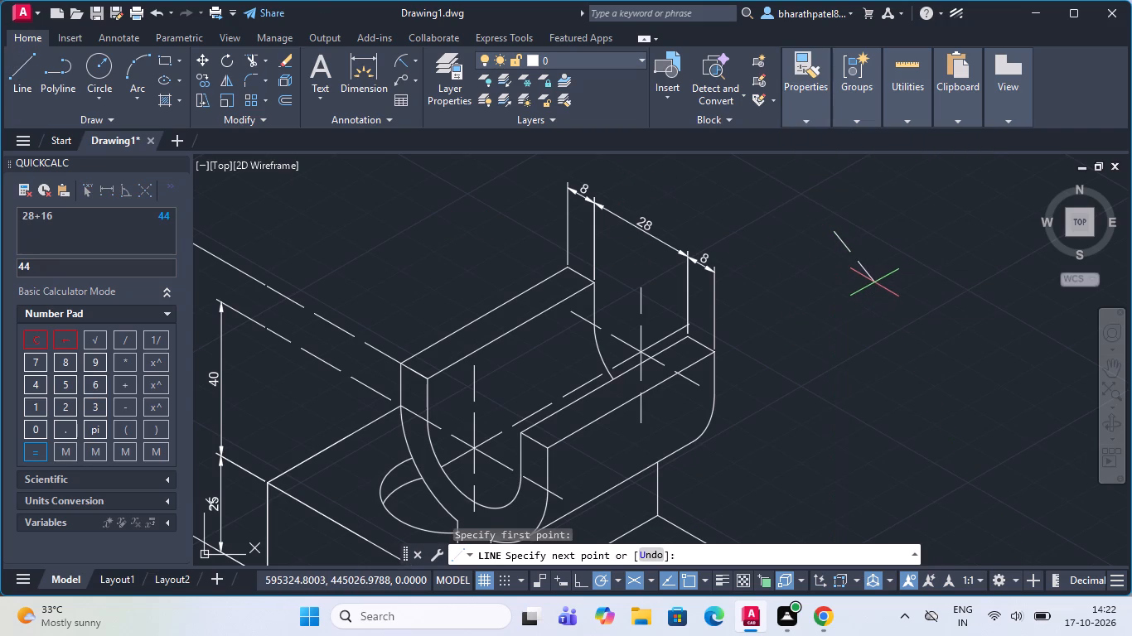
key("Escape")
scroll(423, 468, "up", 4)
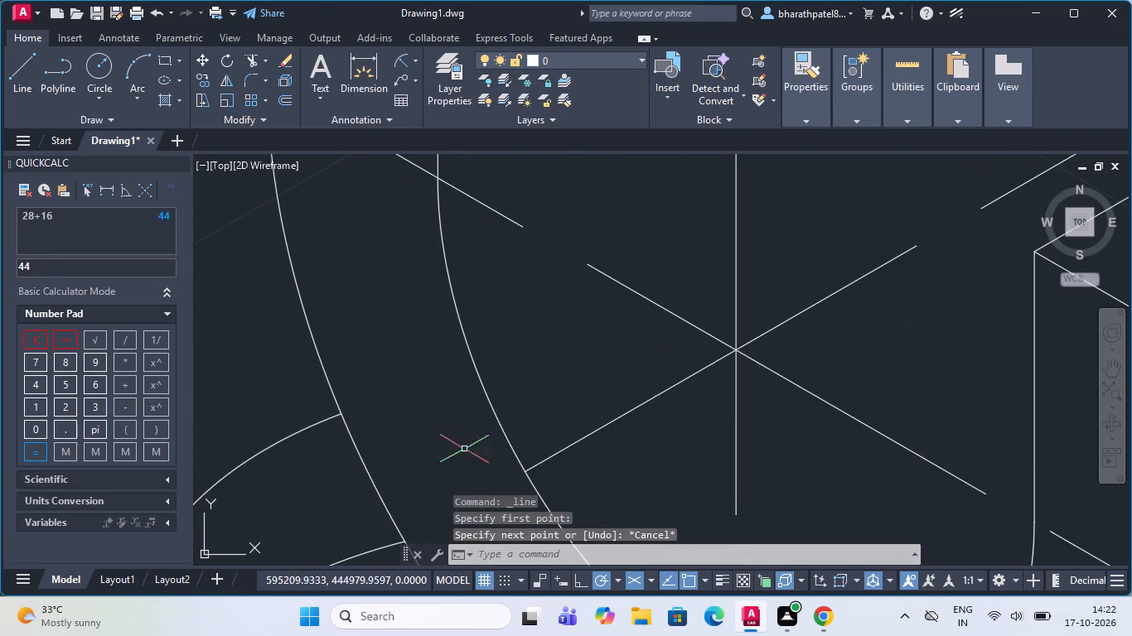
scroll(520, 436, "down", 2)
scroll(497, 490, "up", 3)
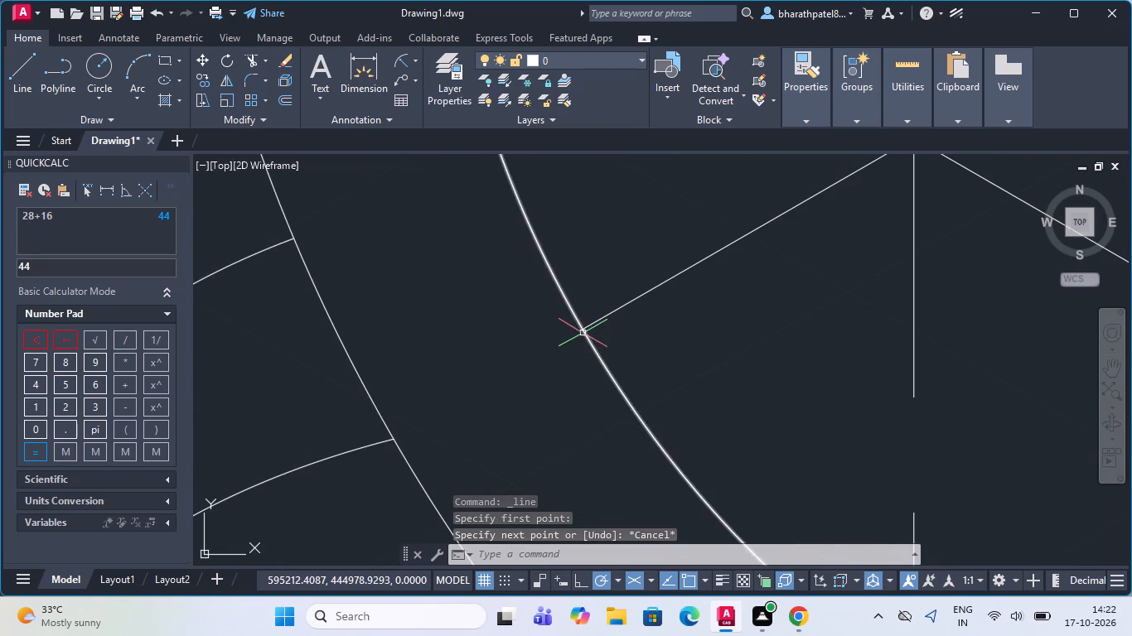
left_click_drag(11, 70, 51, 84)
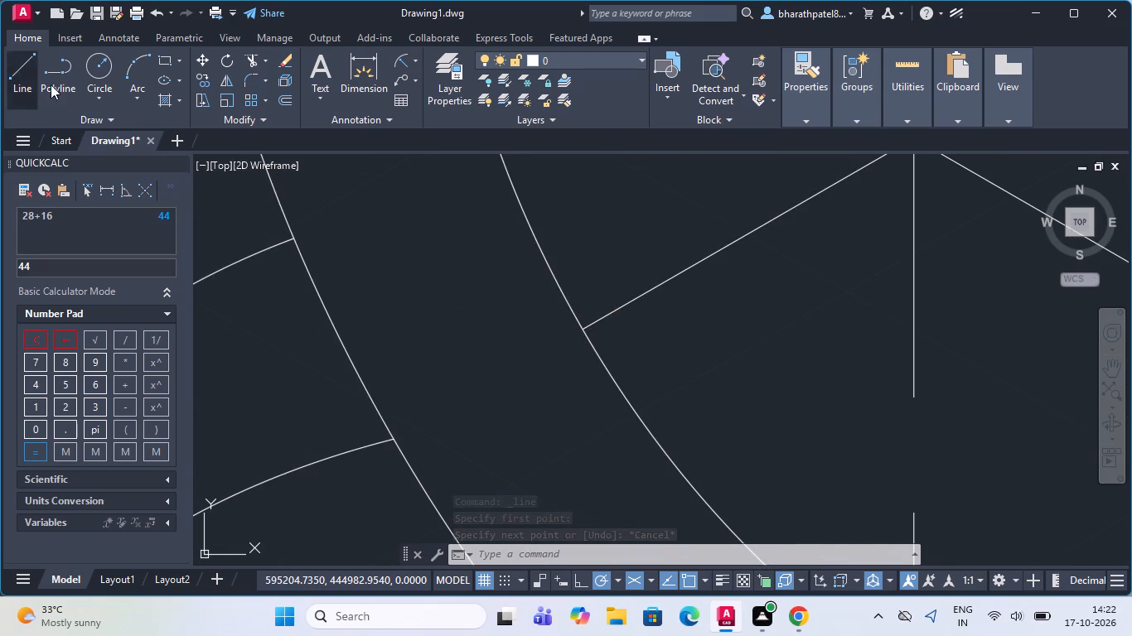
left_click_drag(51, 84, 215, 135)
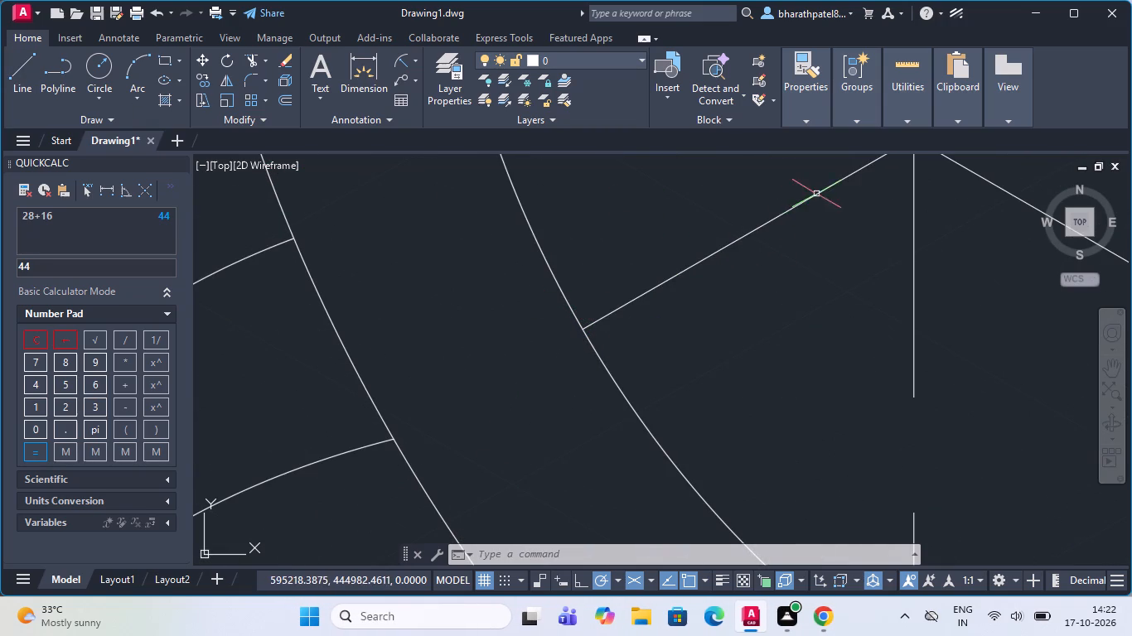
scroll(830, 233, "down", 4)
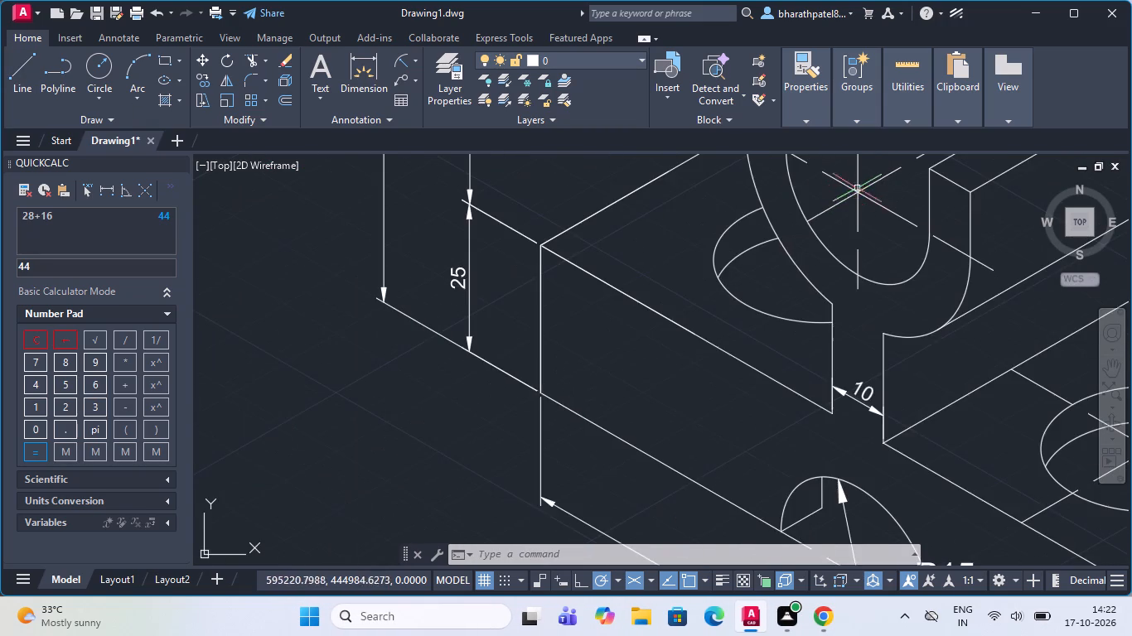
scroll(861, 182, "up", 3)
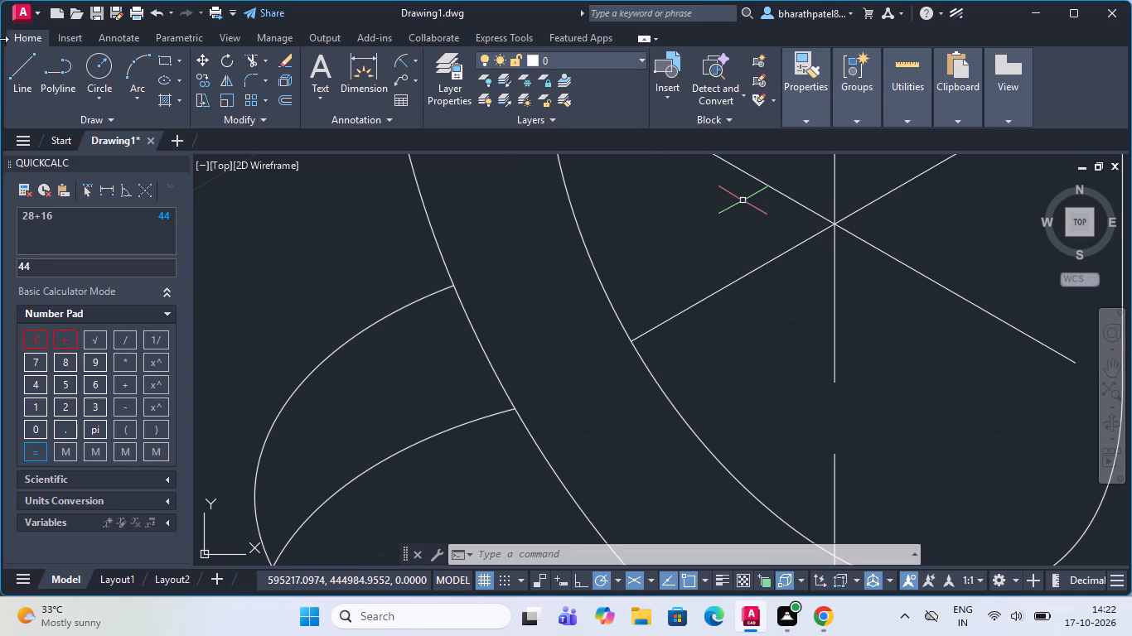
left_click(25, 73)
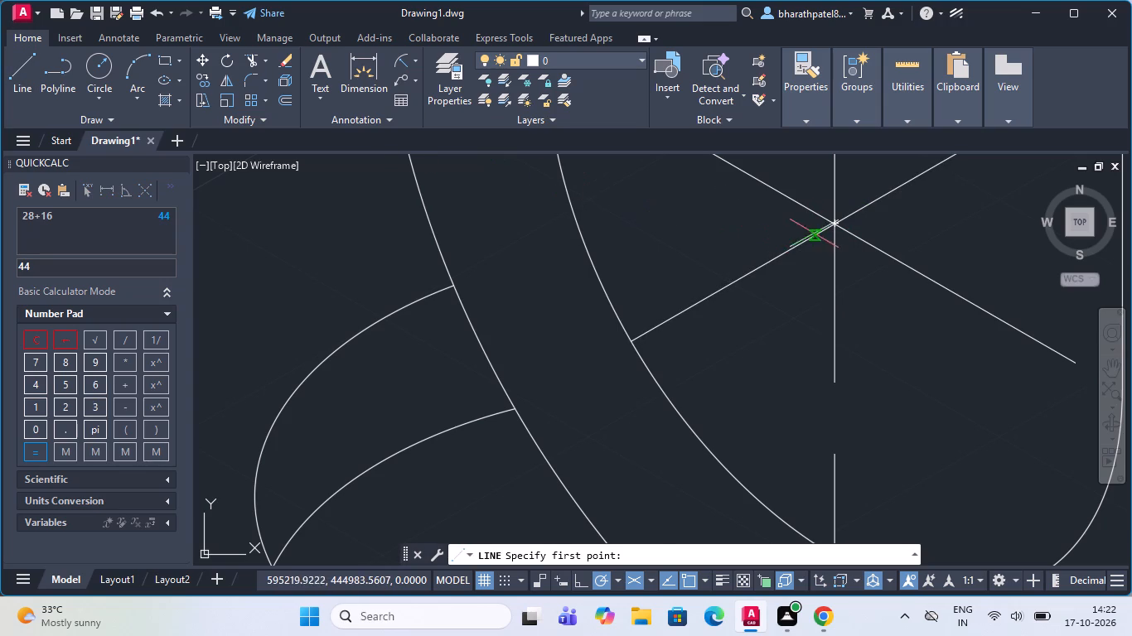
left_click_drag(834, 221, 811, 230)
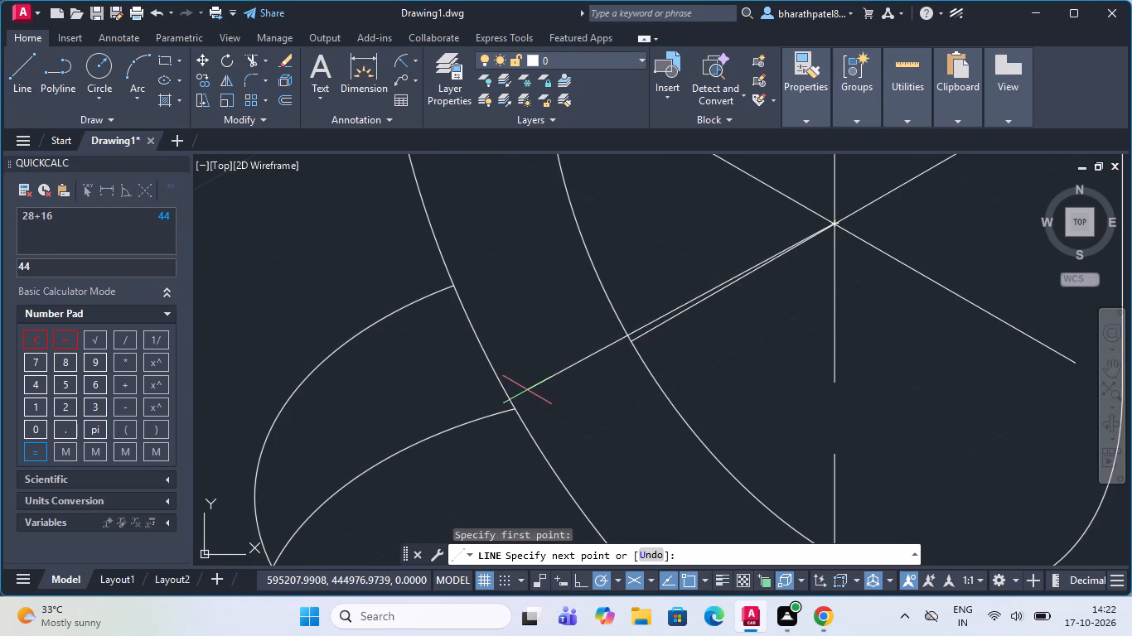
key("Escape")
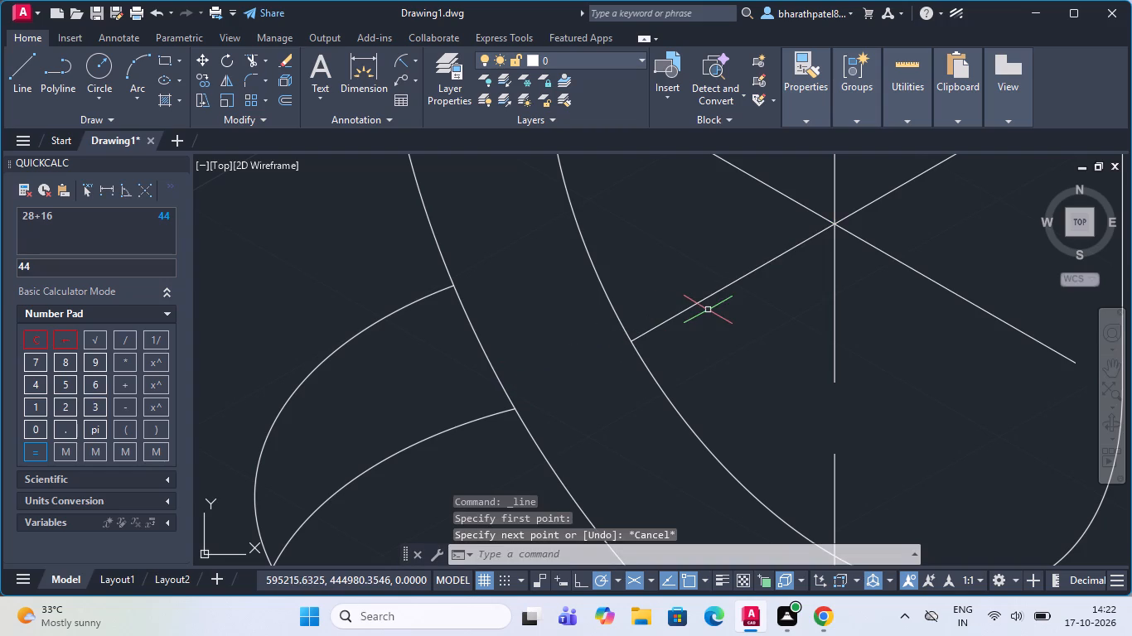
Delete the short line running from the front centre-mark intersection of the U-shaped support to its inner curve.
left_click(701, 301)
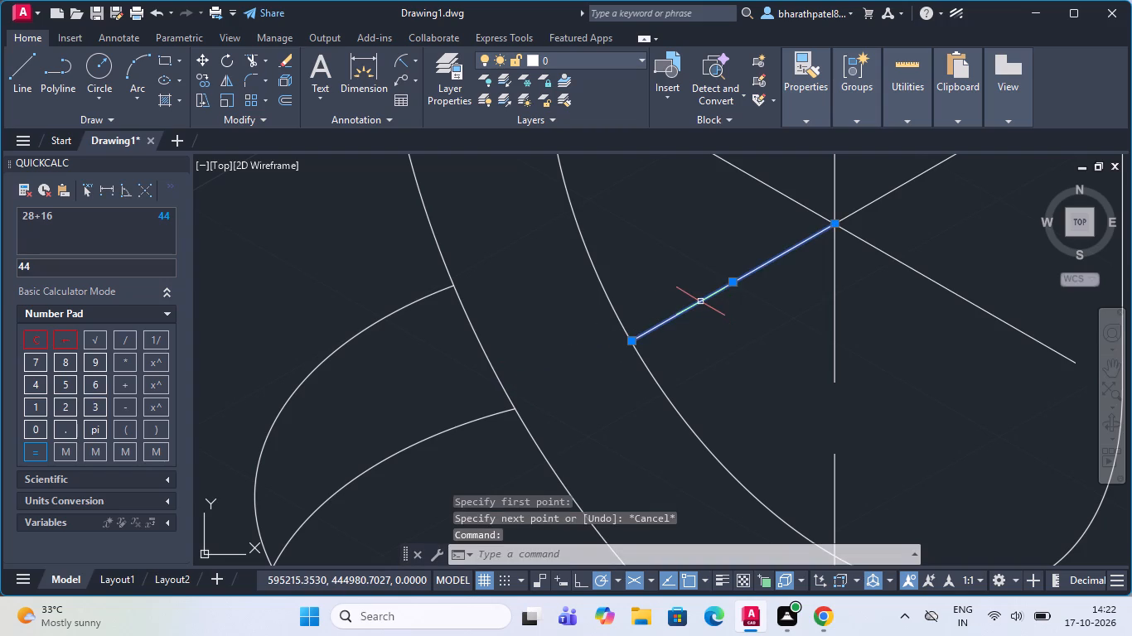
key("Delete")
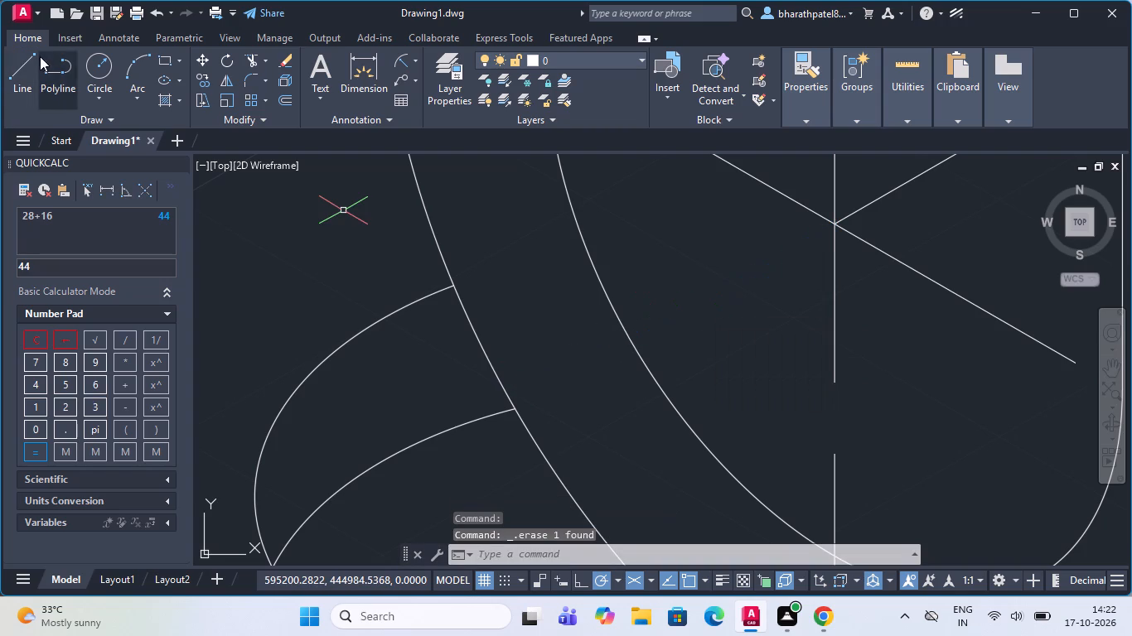
Draw a dashed centre line from the U-shaped support's front centre point past its inner curve, ending just before the outer curve.
left_click(31, 64)
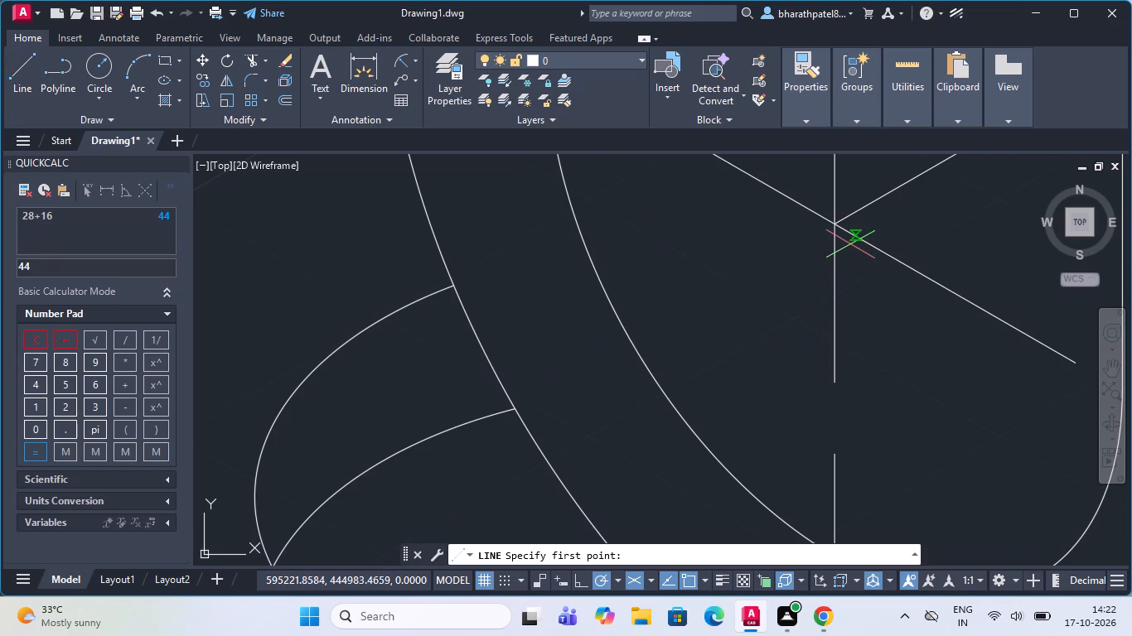
left_click(838, 224)
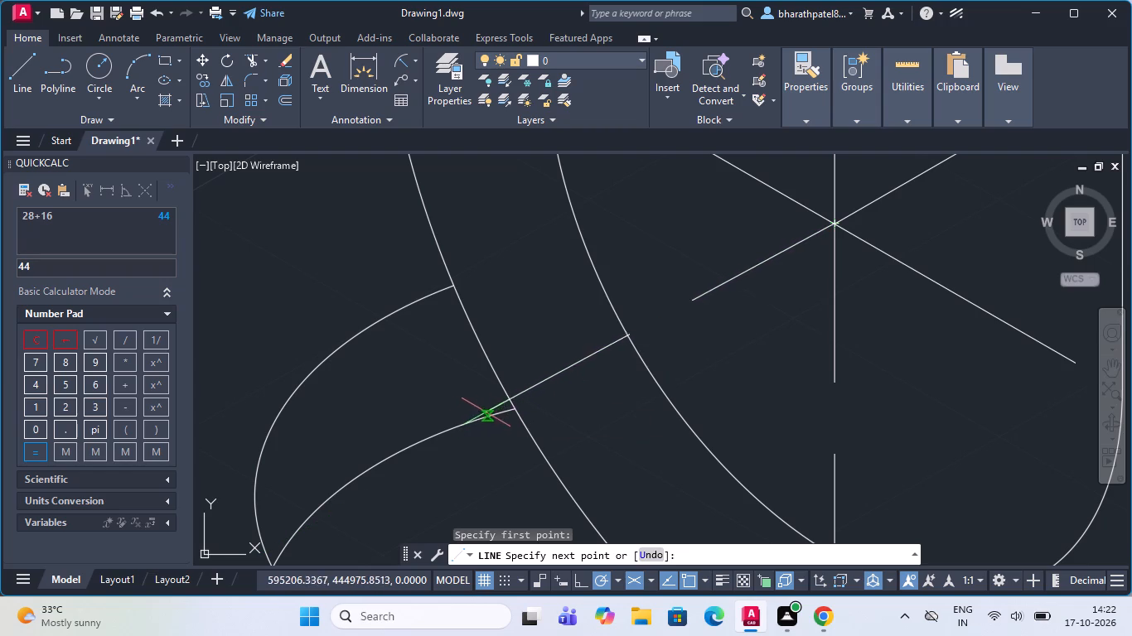
left_click(539, 388)
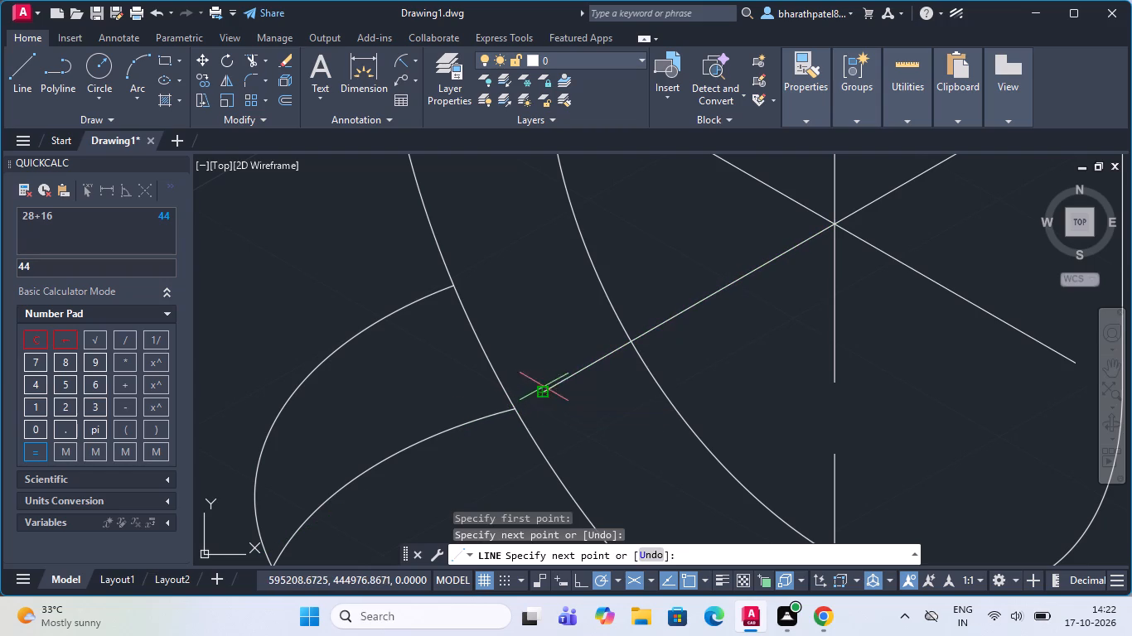
key("Escape")
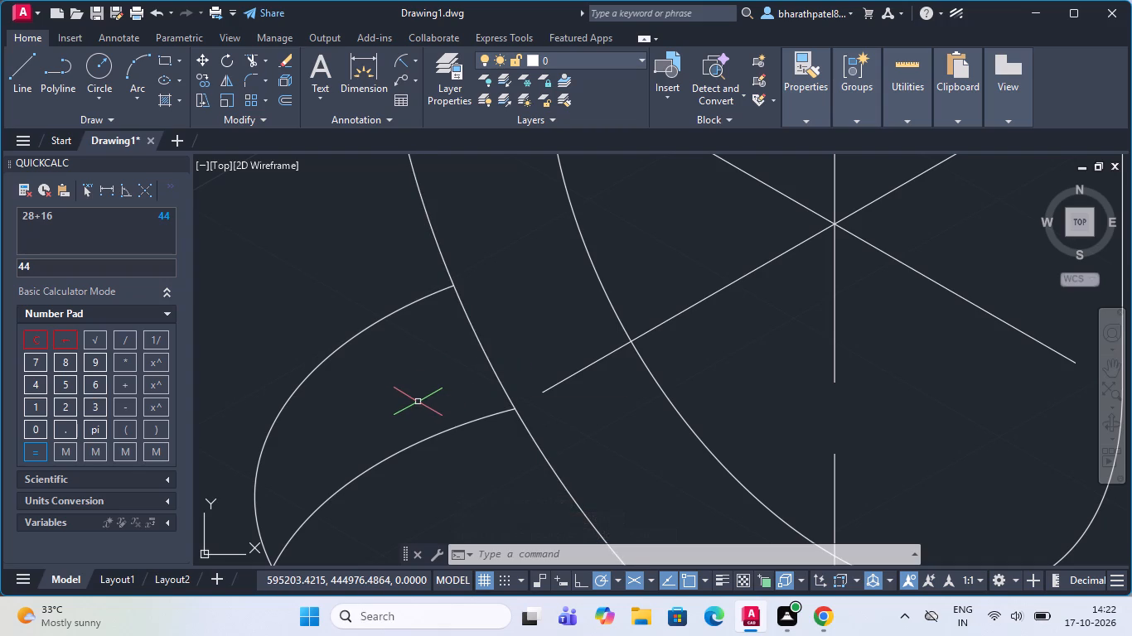
Examine the whole dimensioned block, including the U-shaped support's centre lines, the holes and the arched cut-out.
scroll(417, 402, "down", 2)
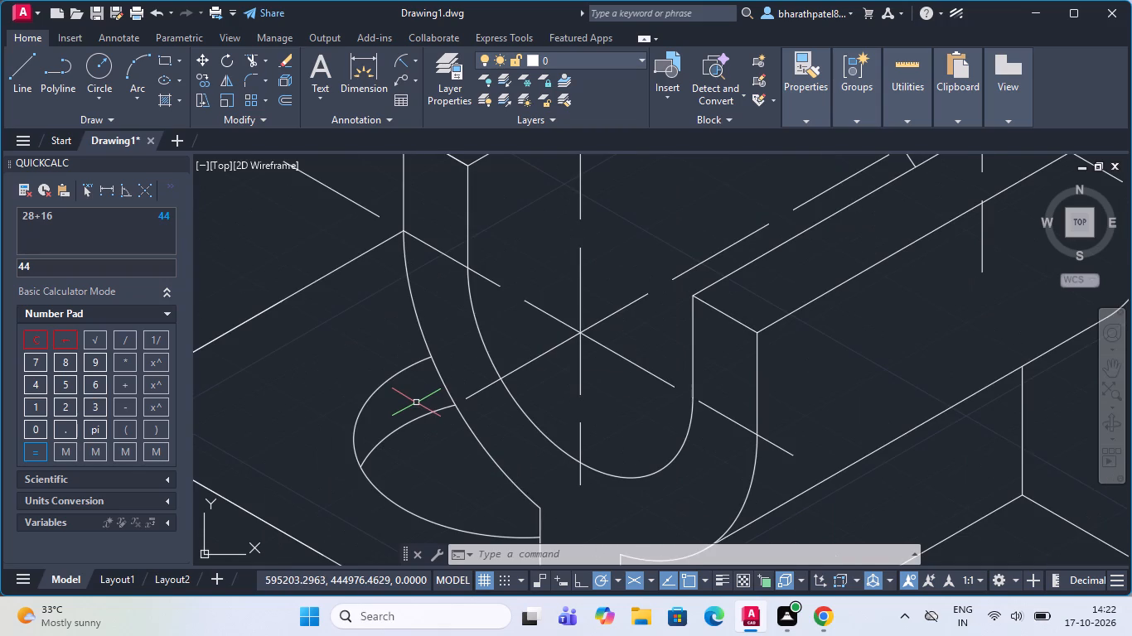
scroll(416, 402, "down", 2)
scroll(481, 410, "up", 2)
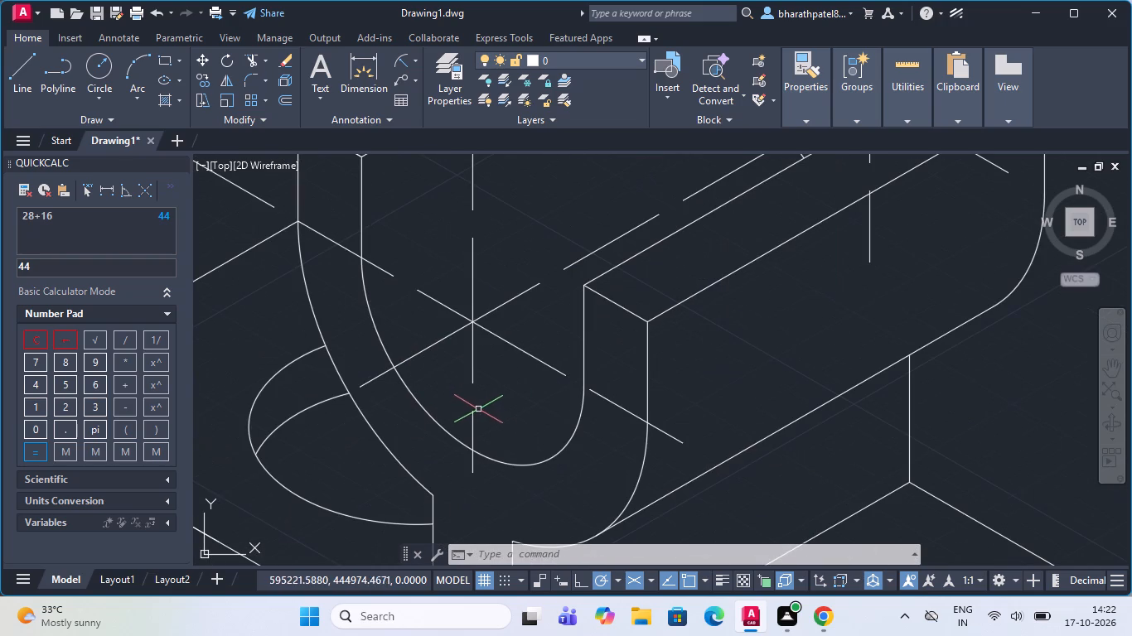
scroll(470, 398, "down", 3)
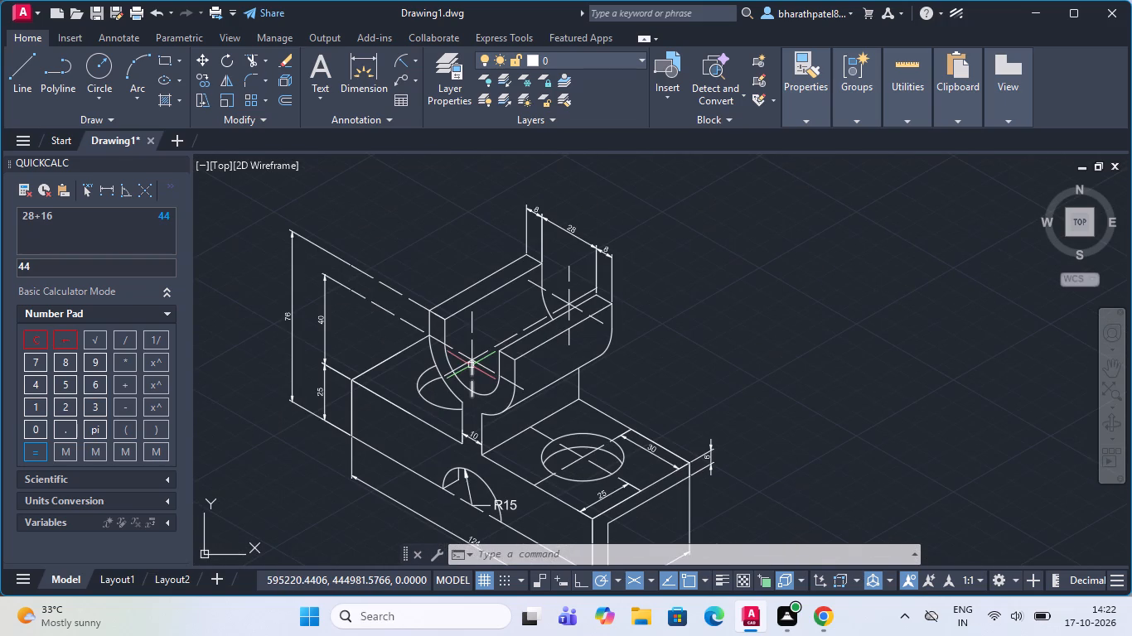
scroll(446, 256, "up", 1)
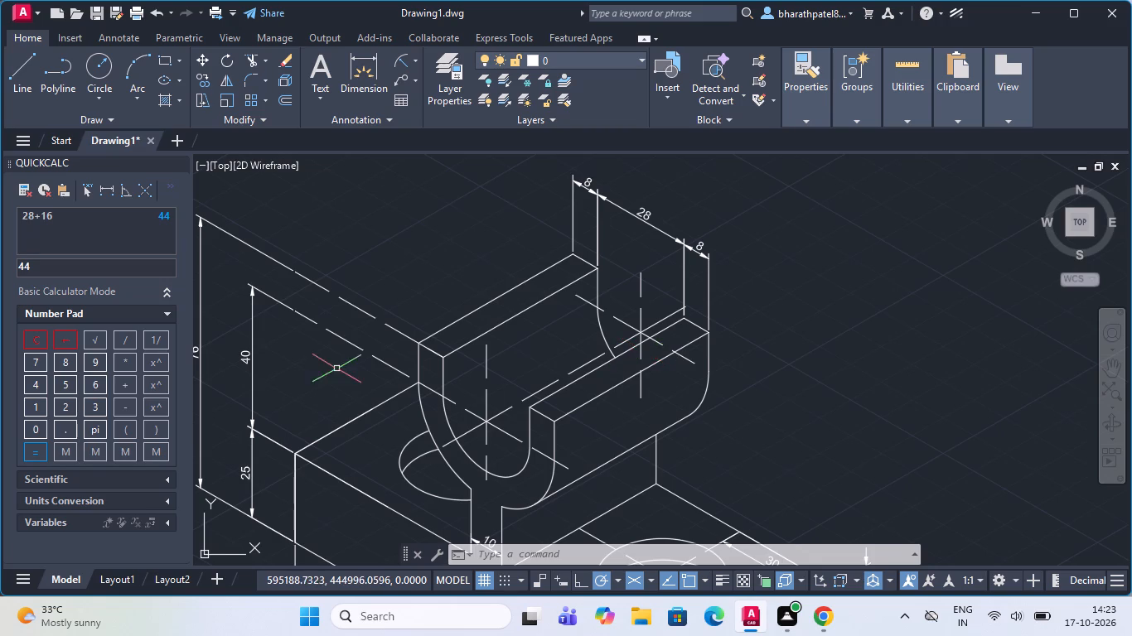
scroll(334, 343, "down", 3)
scroll(324, 320, "up", 2)
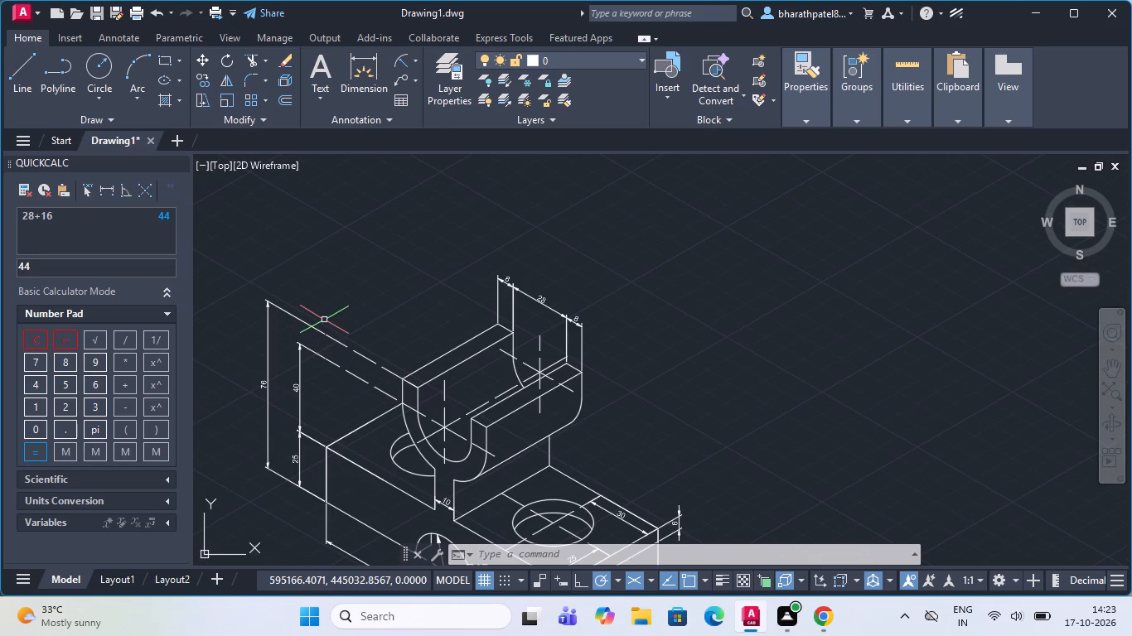
scroll(324, 320, "down", 1)
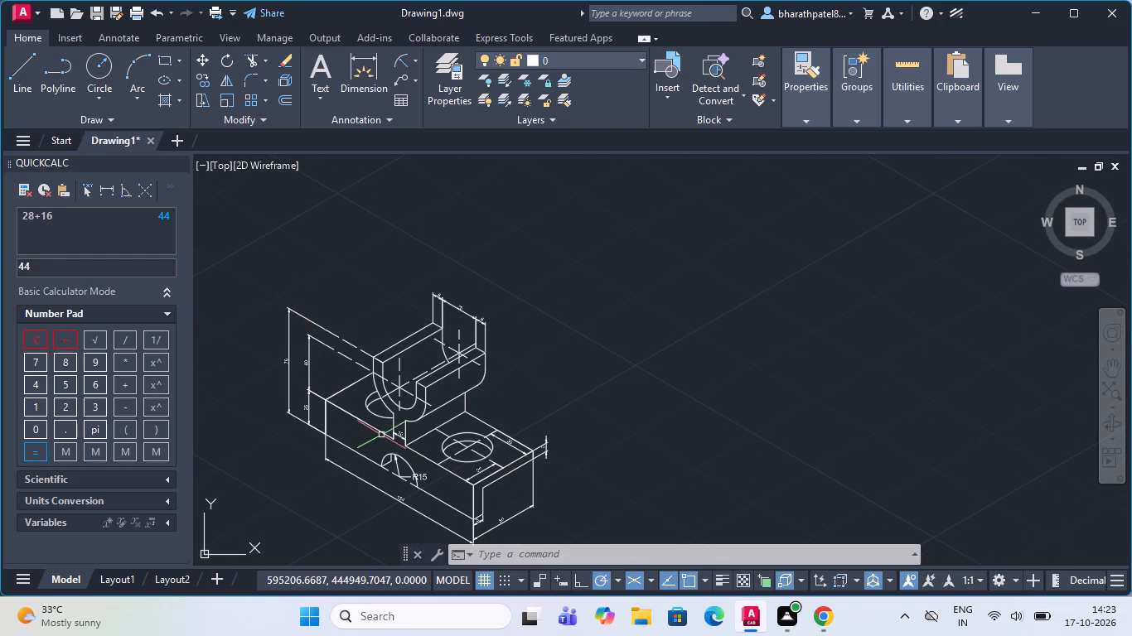
scroll(381, 435, "down", 1)
scroll(392, 484, "up", 4)
scroll(490, 431, "down", 2)
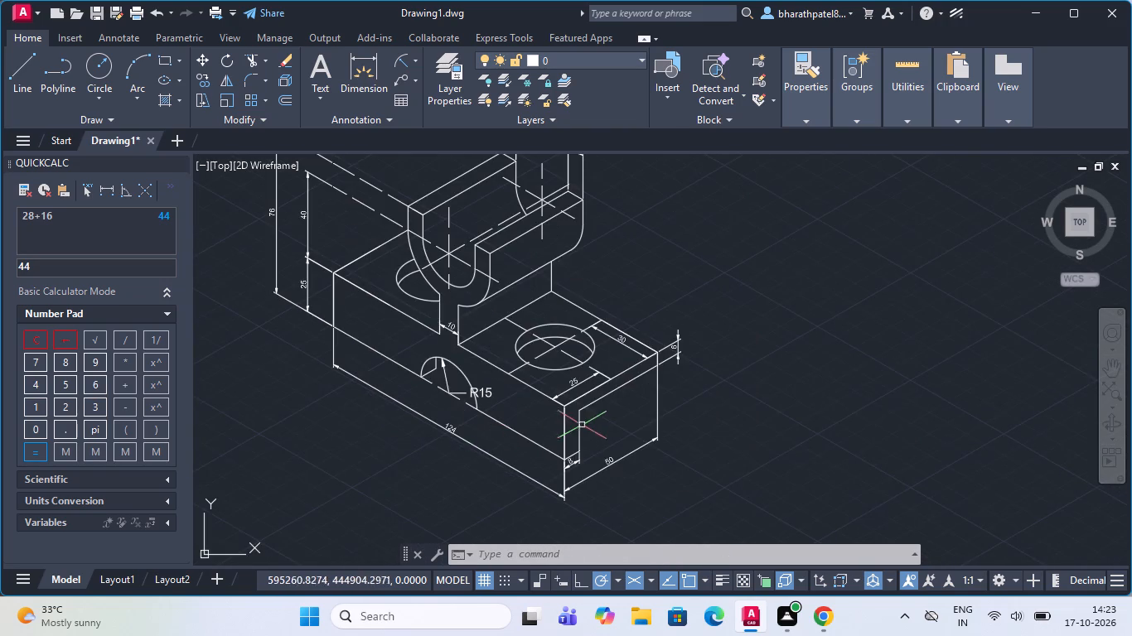
scroll(588, 427, "up", 3)
scroll(588, 427, "down", 2)
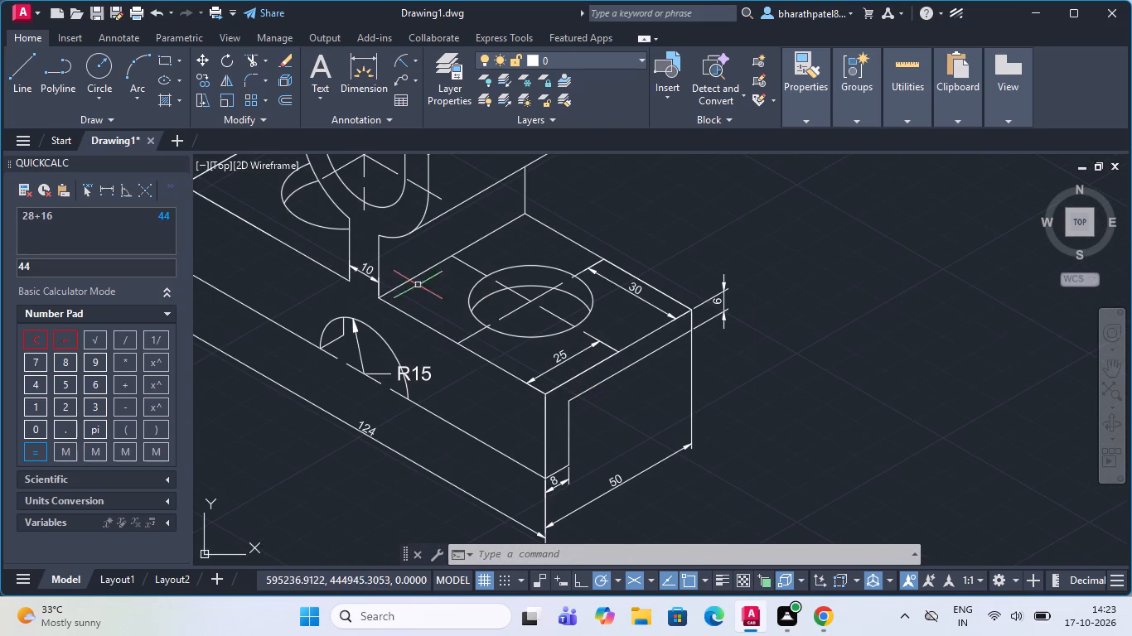
scroll(569, 307, "down", 2)
scroll(454, 301, "down", 1)
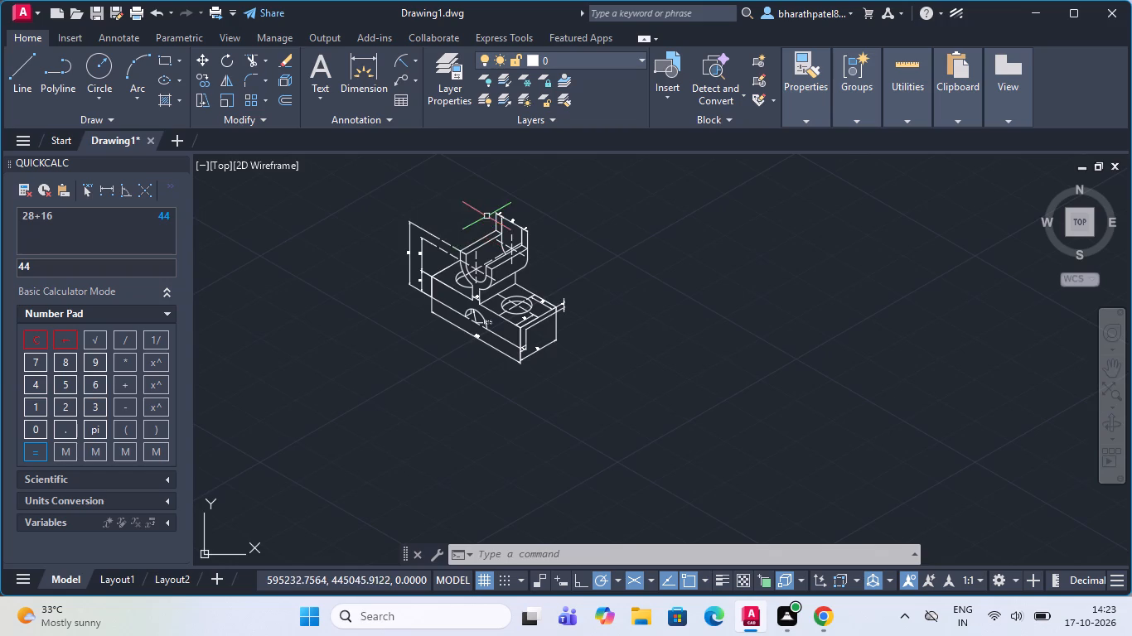
Load the DASHED2 linetype from acadiso.lin into the drawing's linetype list.
scroll(487, 213, "up", 2)
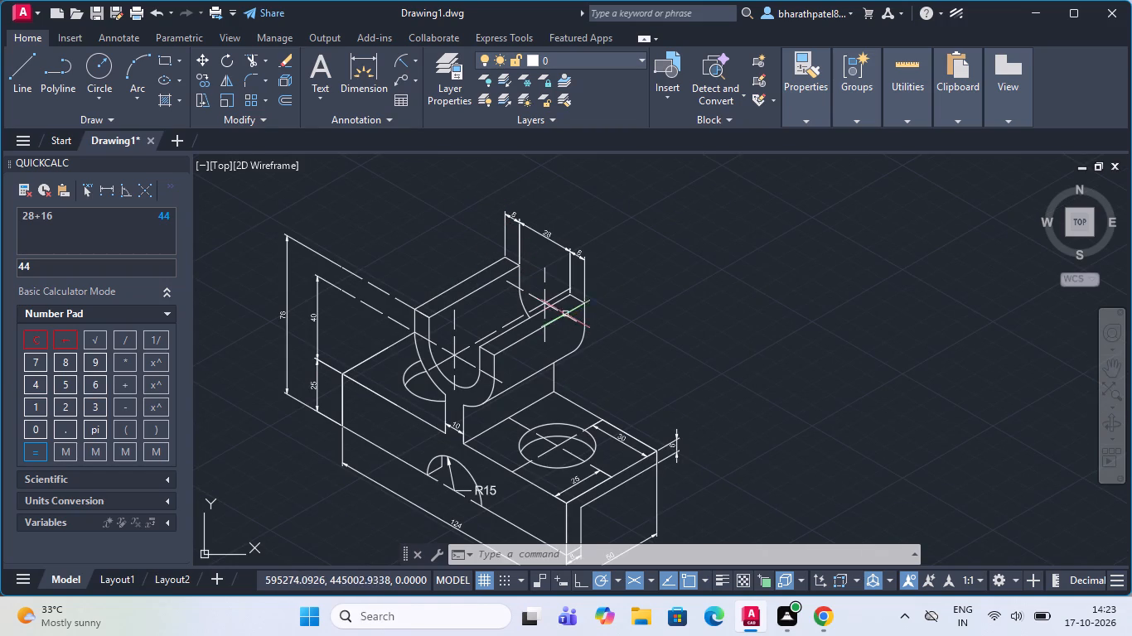
scroll(562, 304, "up", 3)
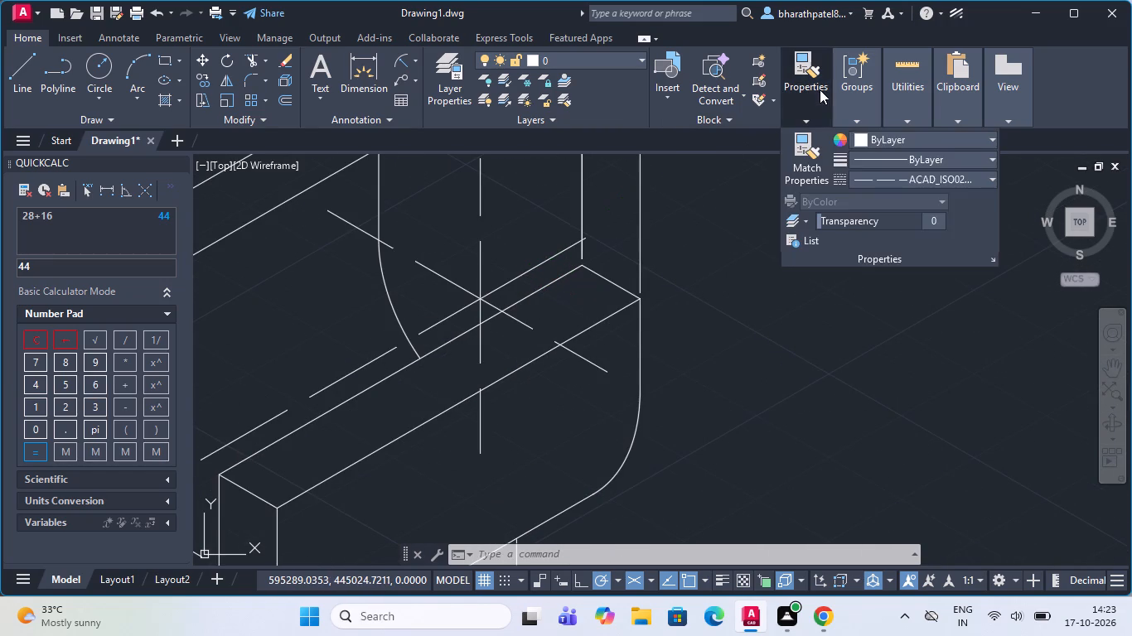
left_click(984, 181)
left_click(881, 274)
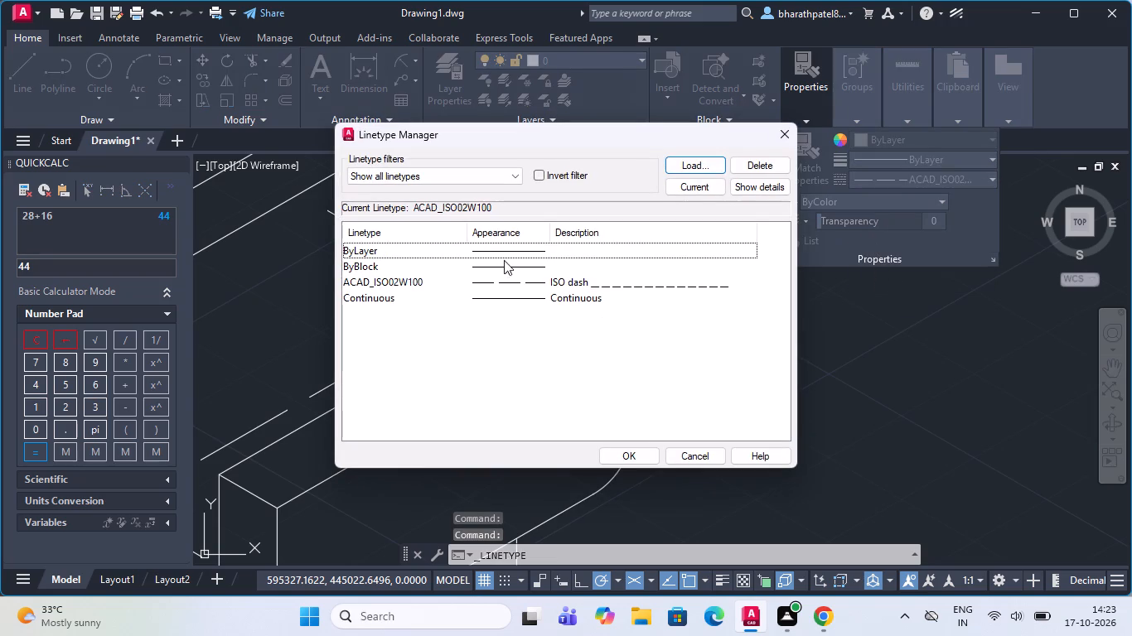
left_click(689, 163)
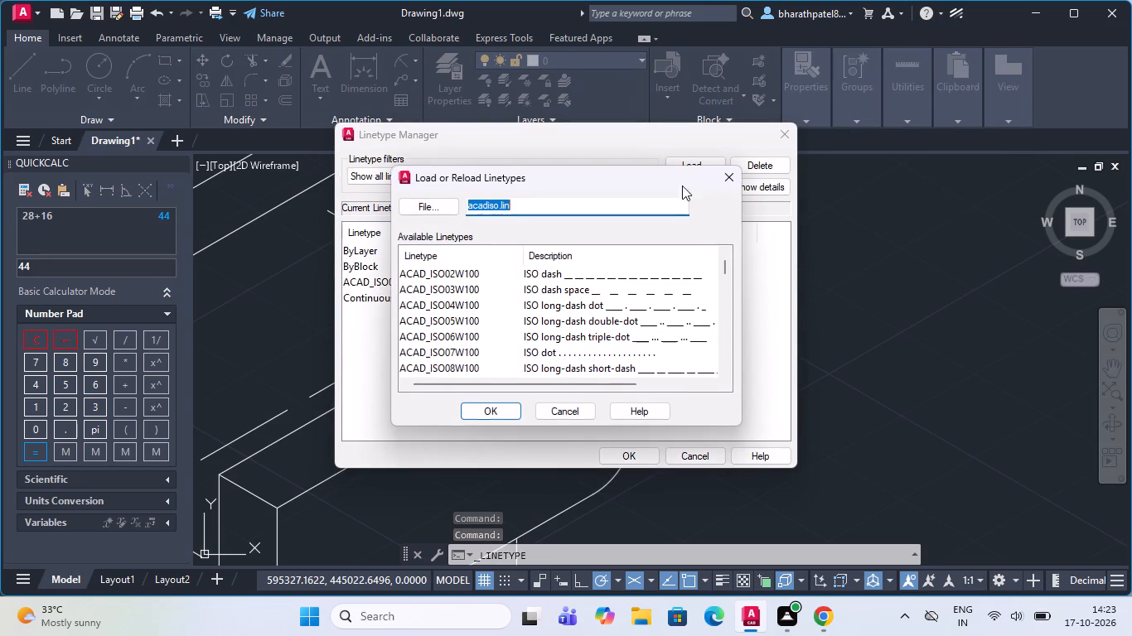
scroll(612, 335, "down", 2)
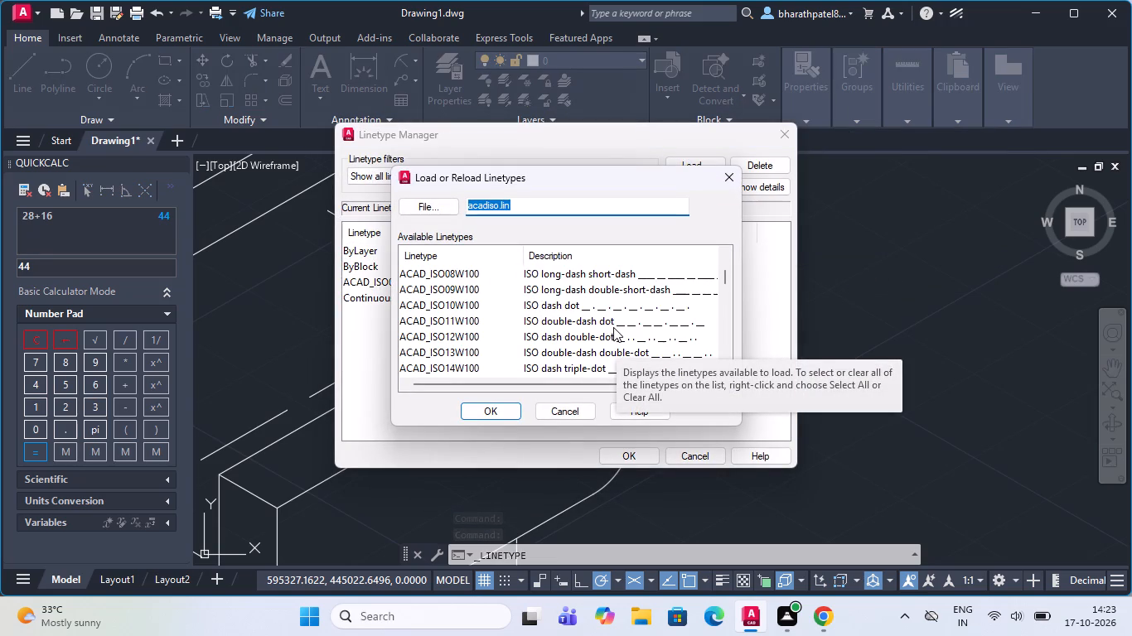
scroll(613, 326, "down", 3)
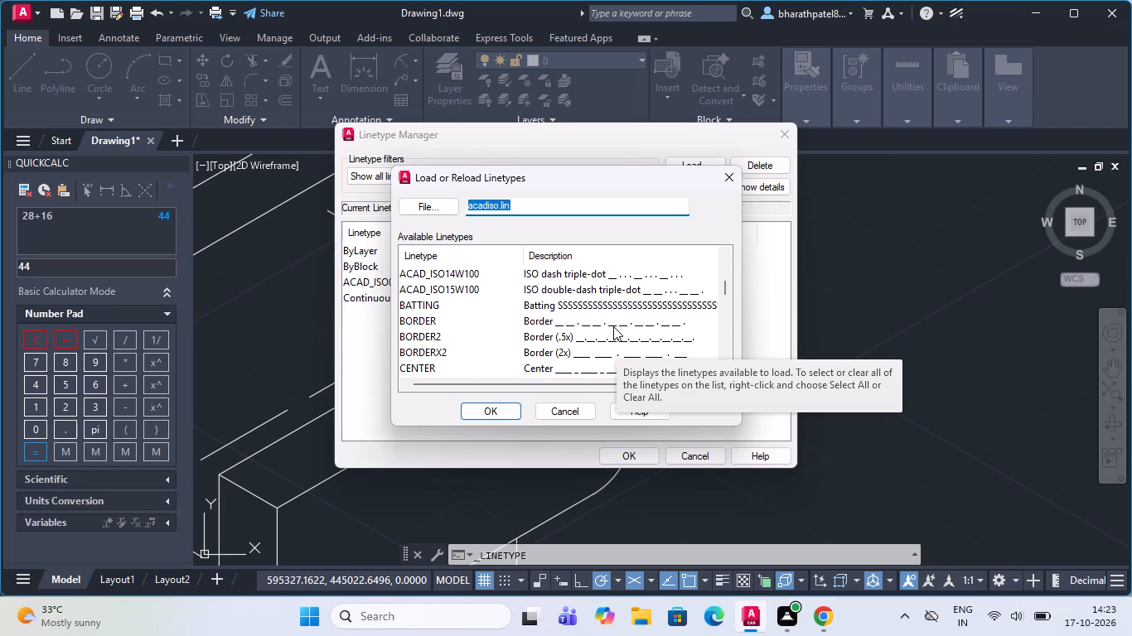
scroll(613, 326, "down", 2)
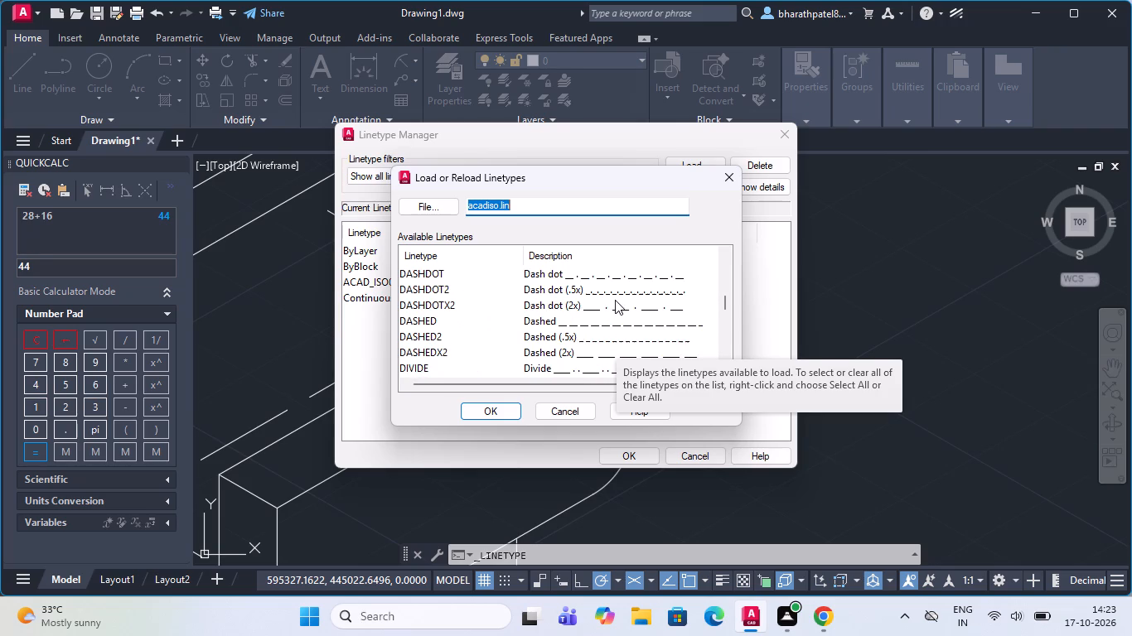
left_click(615, 335)
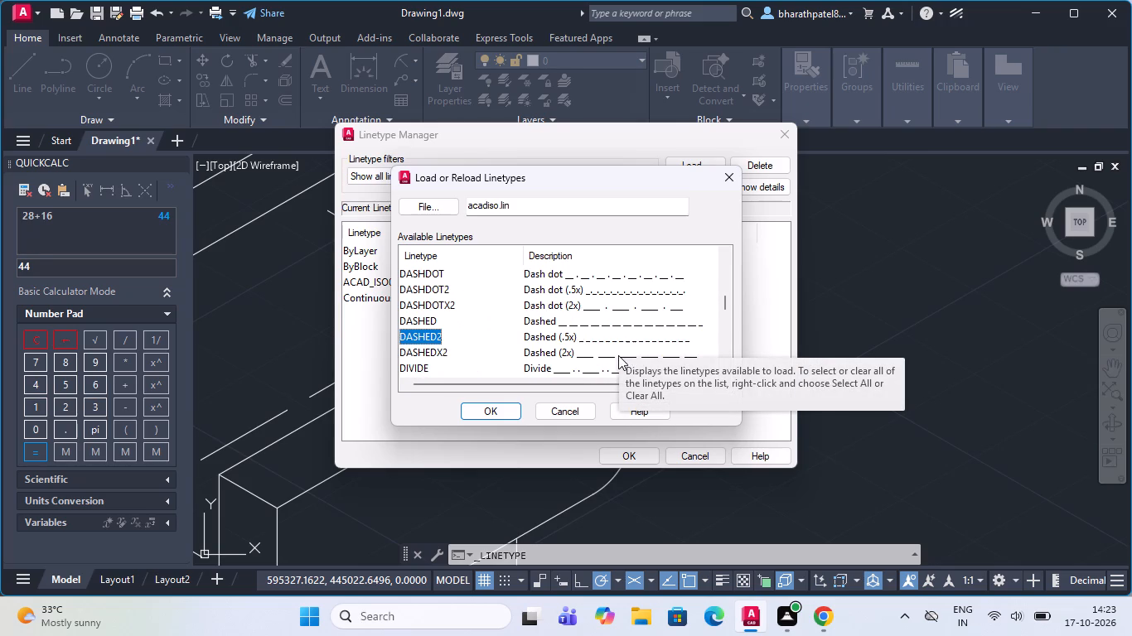
left_click(488, 411)
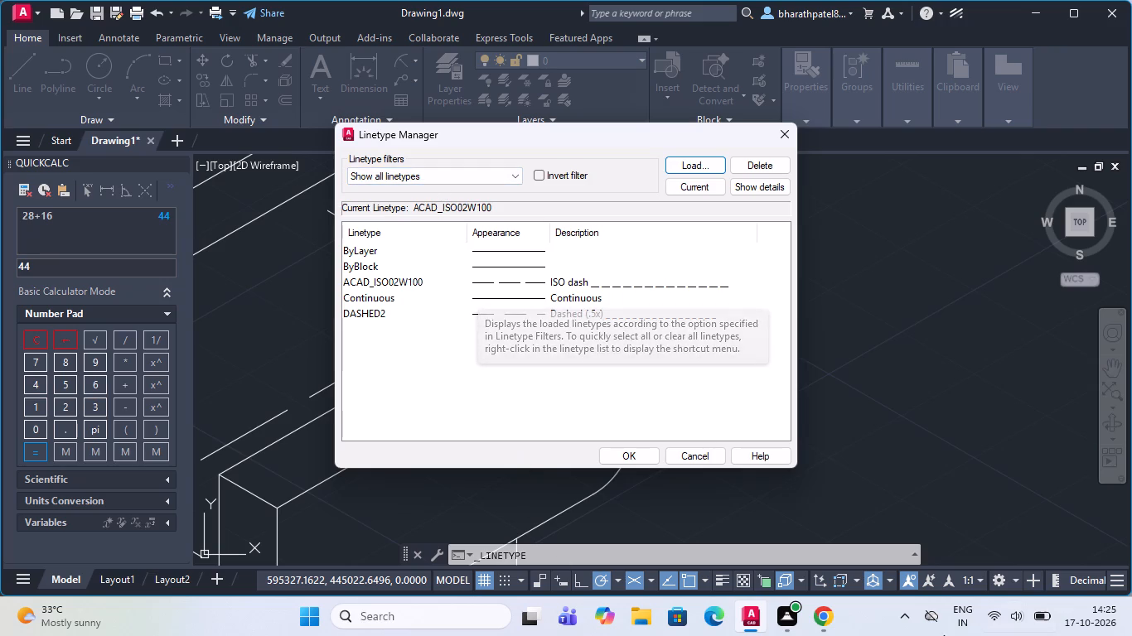
scroll(675, 595, "down", 3)
scroll(658, 602, "up", 2)
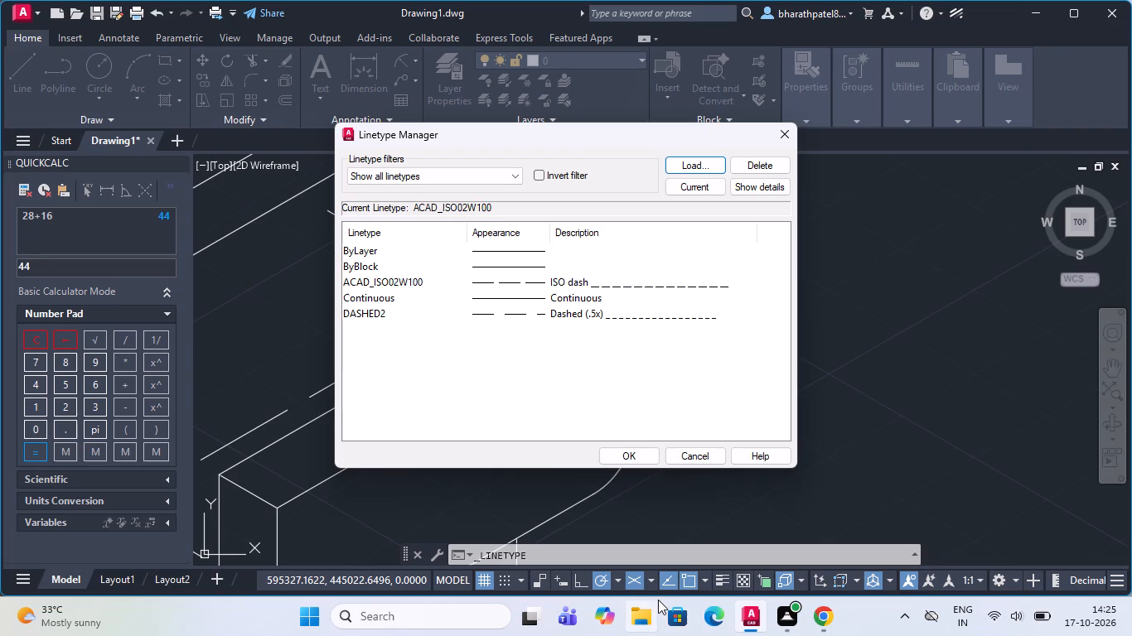
scroll(656, 600, "down", 1)
scroll(566, 489, "down", 2)
scroll(245, 275, "down", 1)
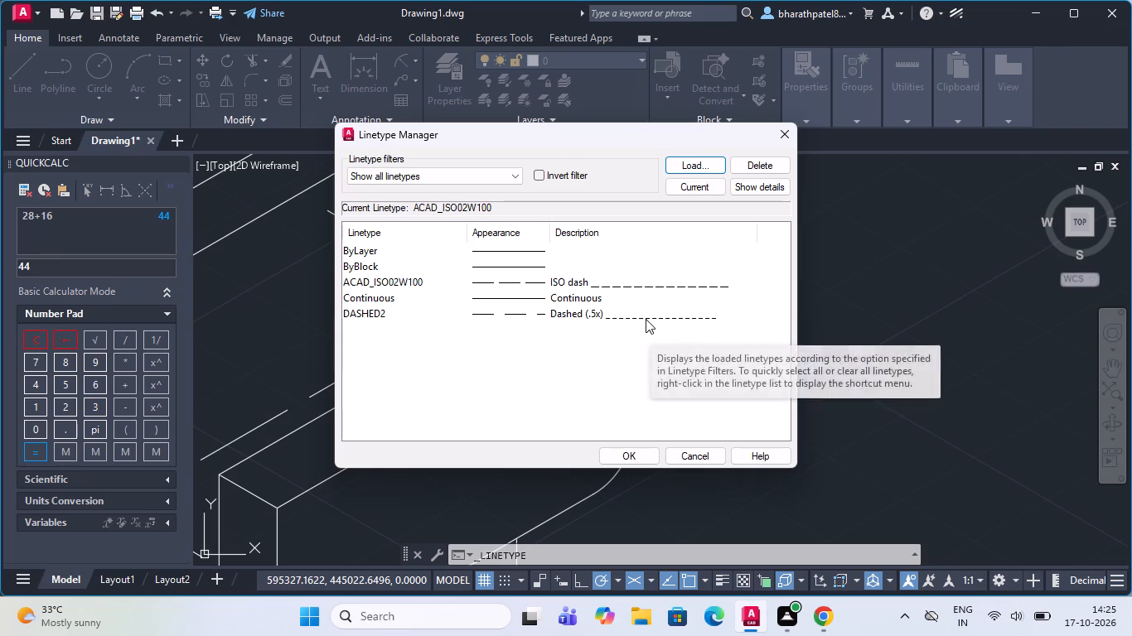
left_click(646, 319)
left_click(637, 318)
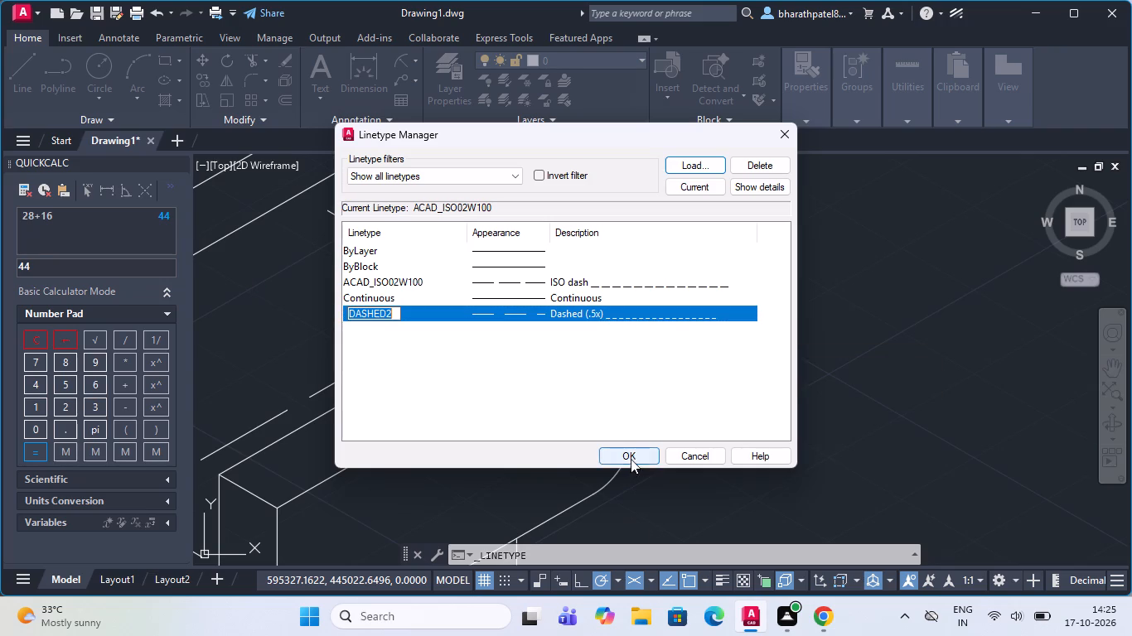
left_click(631, 458)
scroll(467, 298, "down", 2)
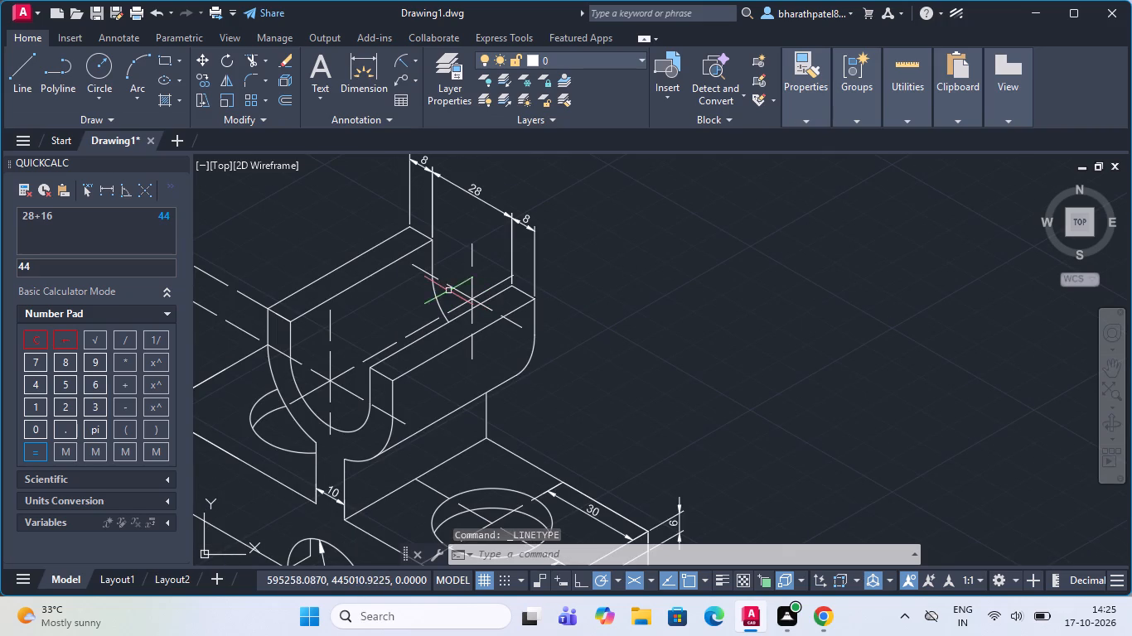
key("Escape")
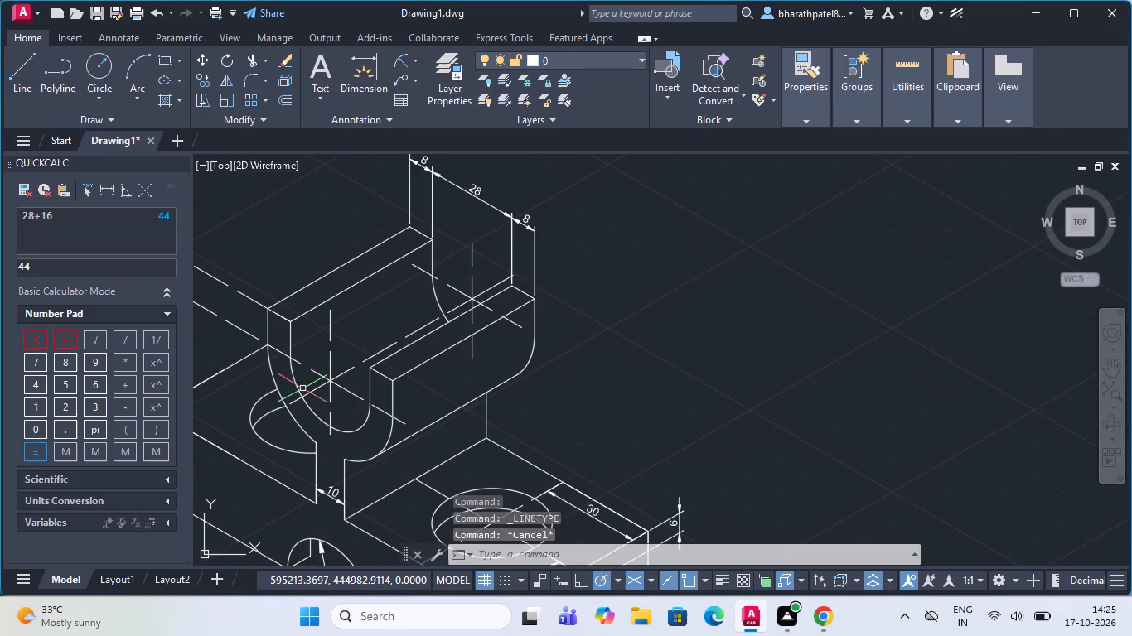
Delete the three line pieces running along the U-shaped support's axis: the front stub, the long middle line and the rear stub.
left_click(315, 391)
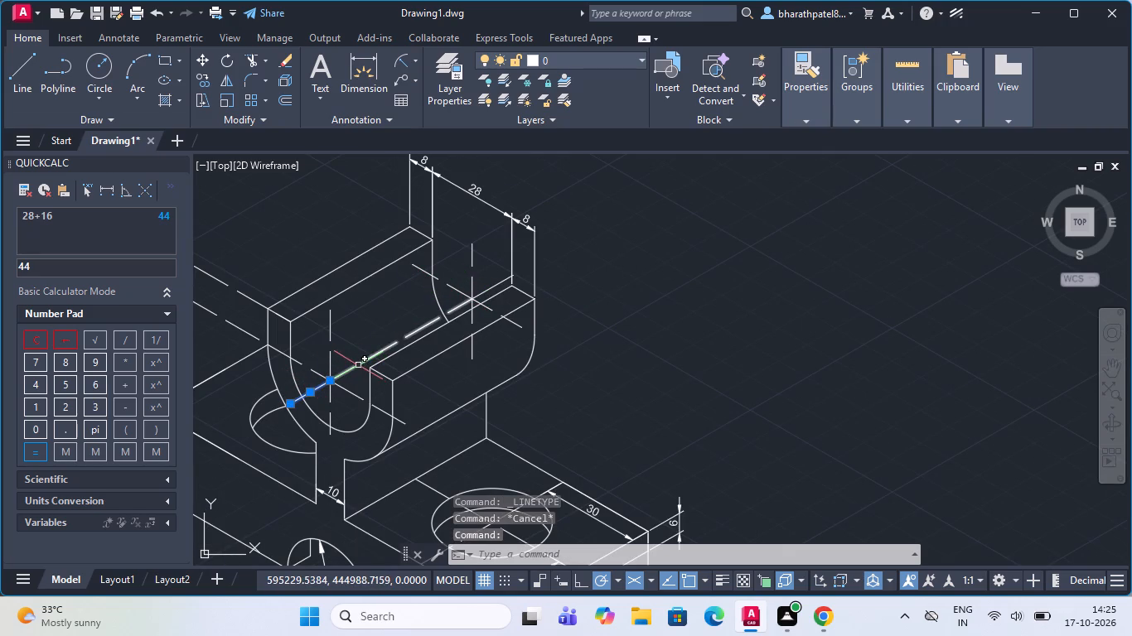
left_click(357, 364)
key("Delete")
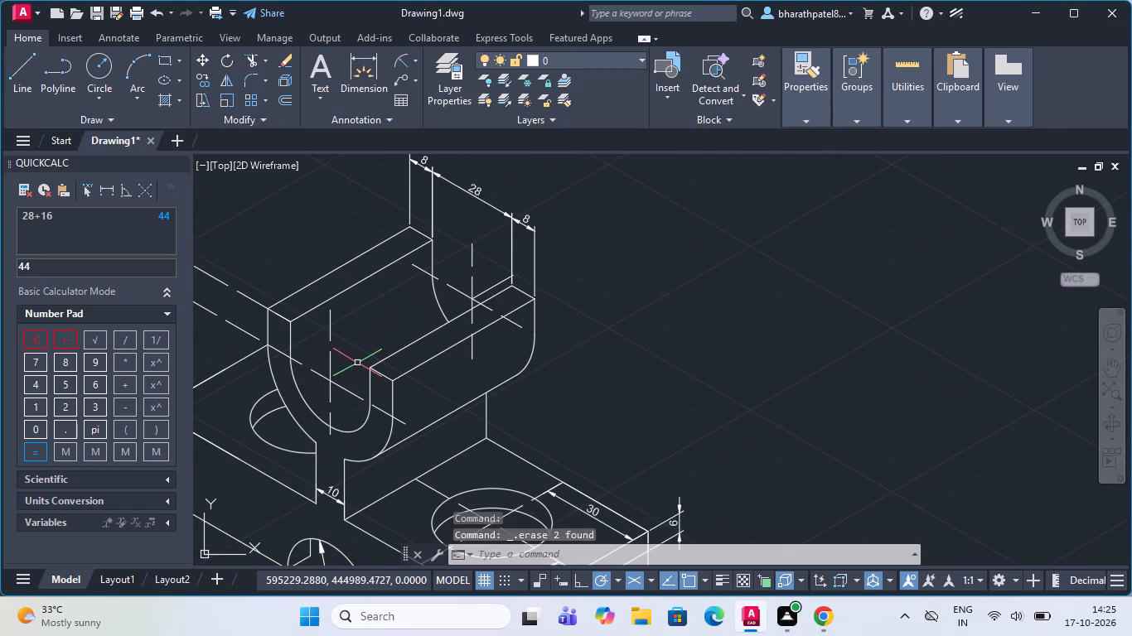
scroll(498, 287, "up", 3)
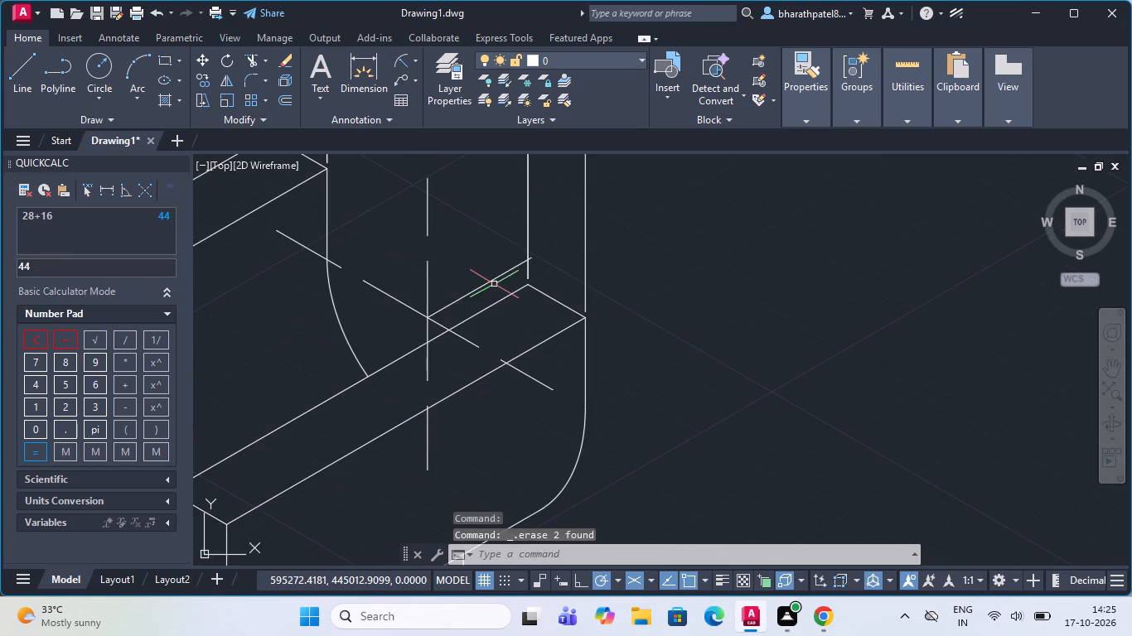
left_click(493, 280)
key("Delete")
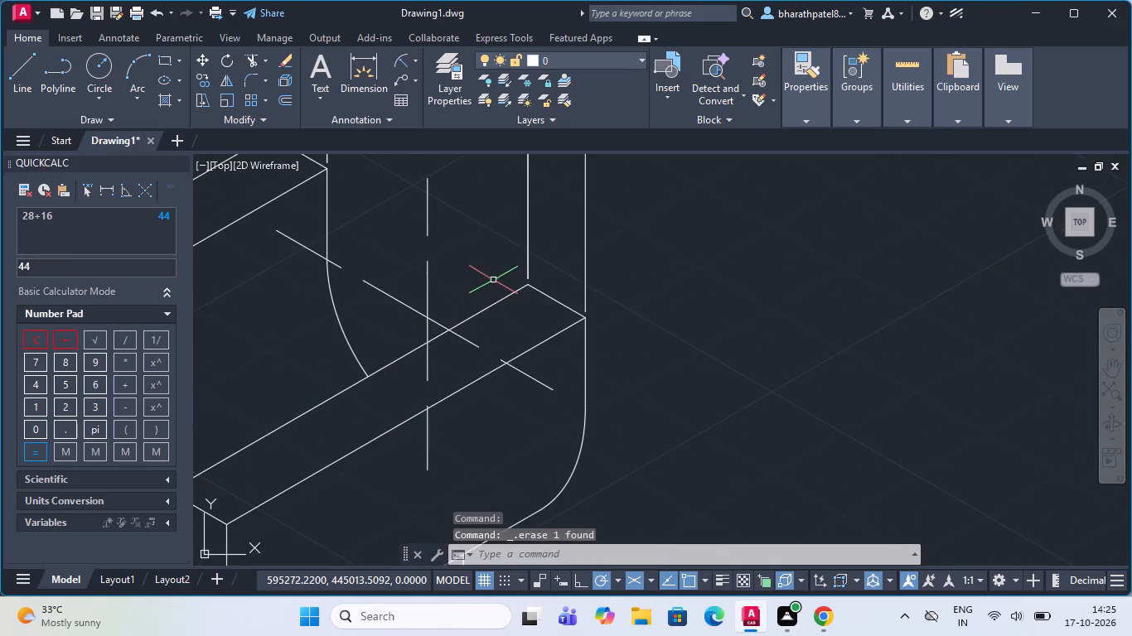
Draw a dashed axis line from the U-shaped support's rear centre-mark intersection to just past its front centre mark.
scroll(493, 280, "up", 1)
left_click_drag(30, 73, 35, 82)
scroll(660, 415, "down", 1)
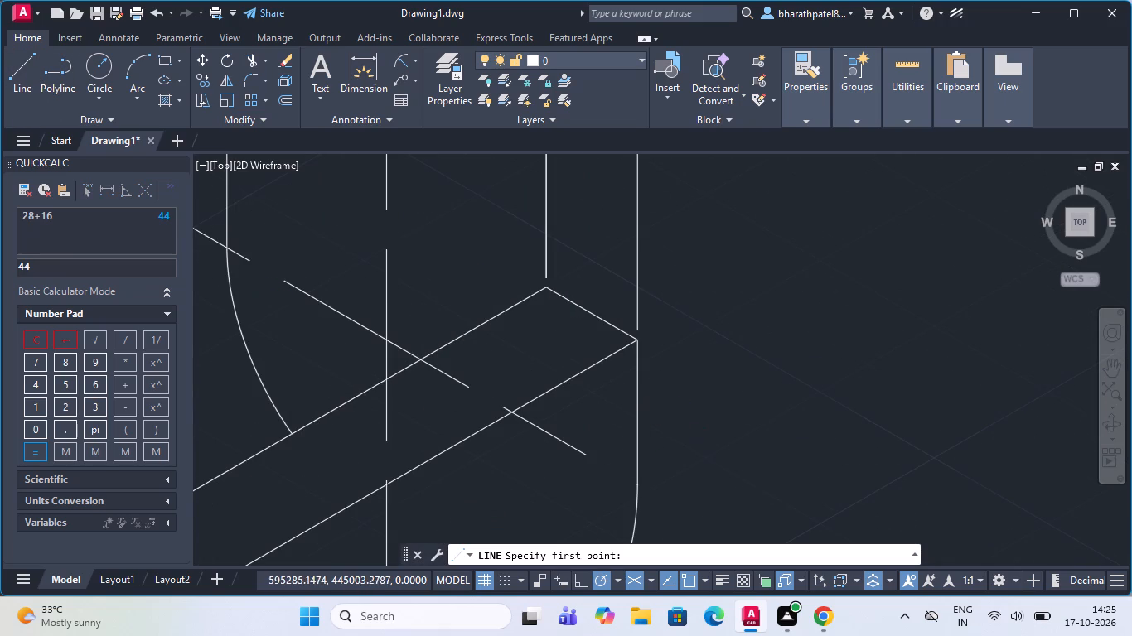
scroll(660, 415, "down", 1)
scroll(551, 377, "up", 4)
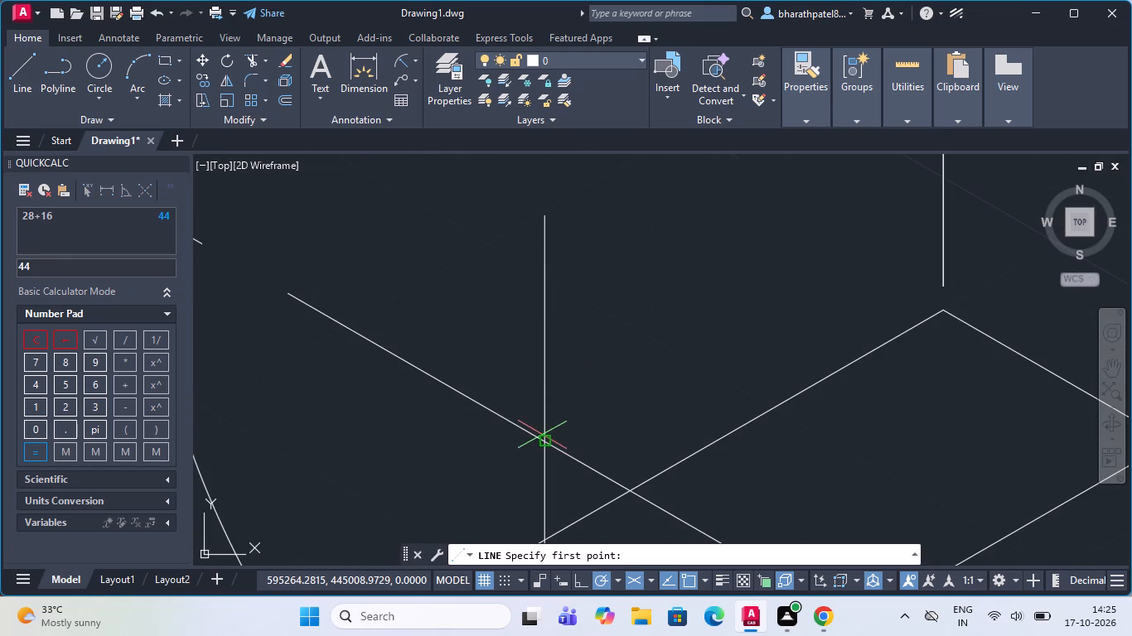
left_click(540, 439)
scroll(541, 438, "down", 4)
scroll(409, 460, "down", 2)
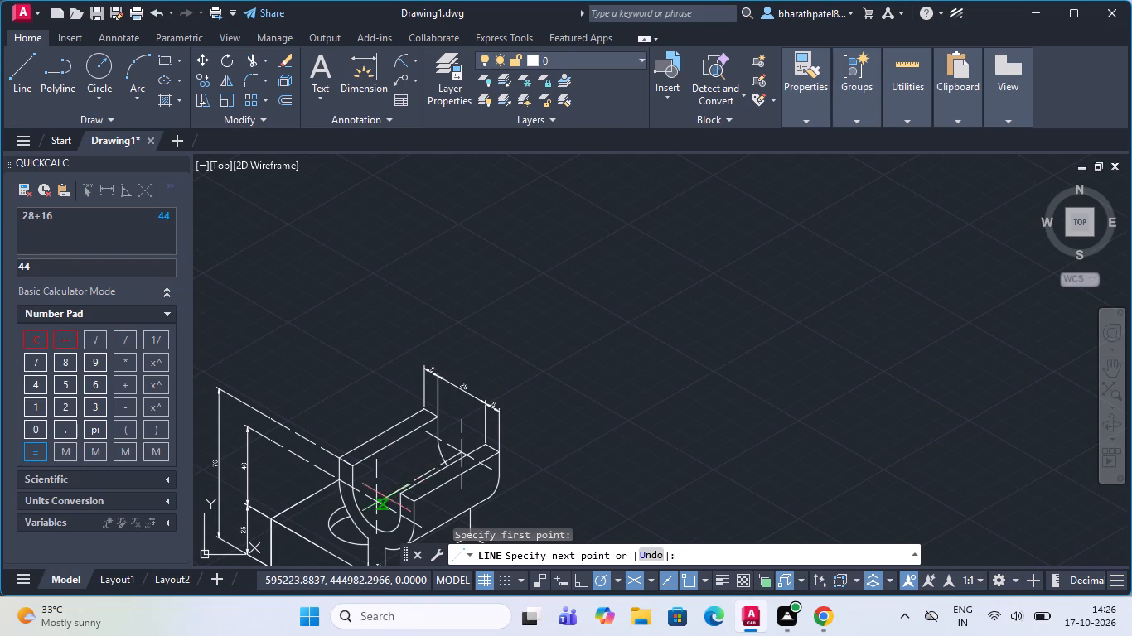
scroll(341, 523, "up", 2)
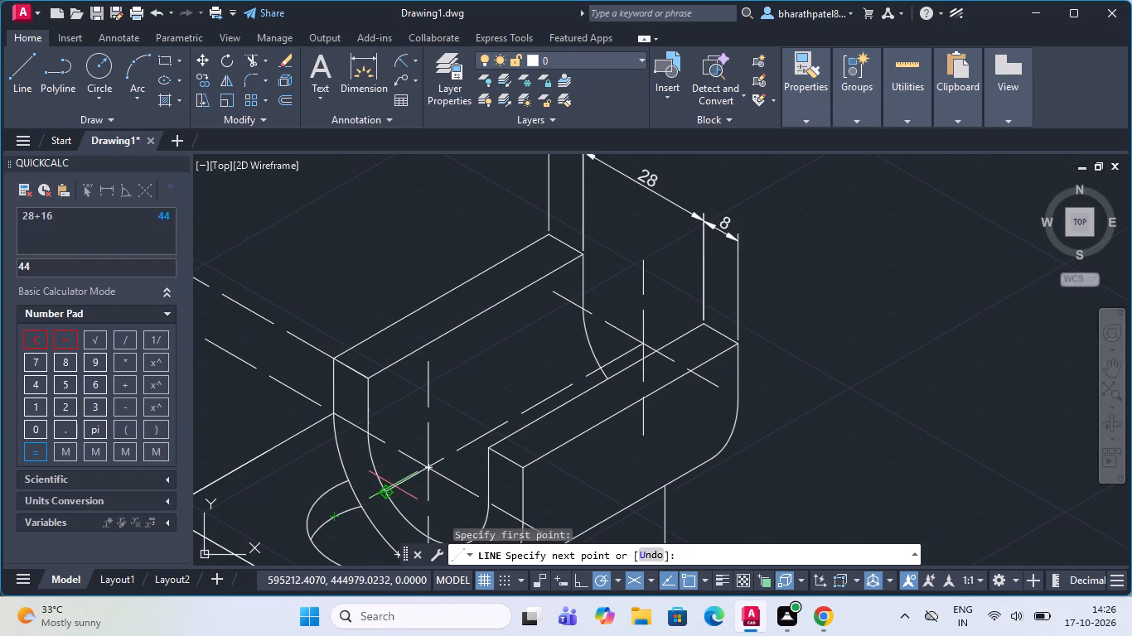
left_click(405, 484)
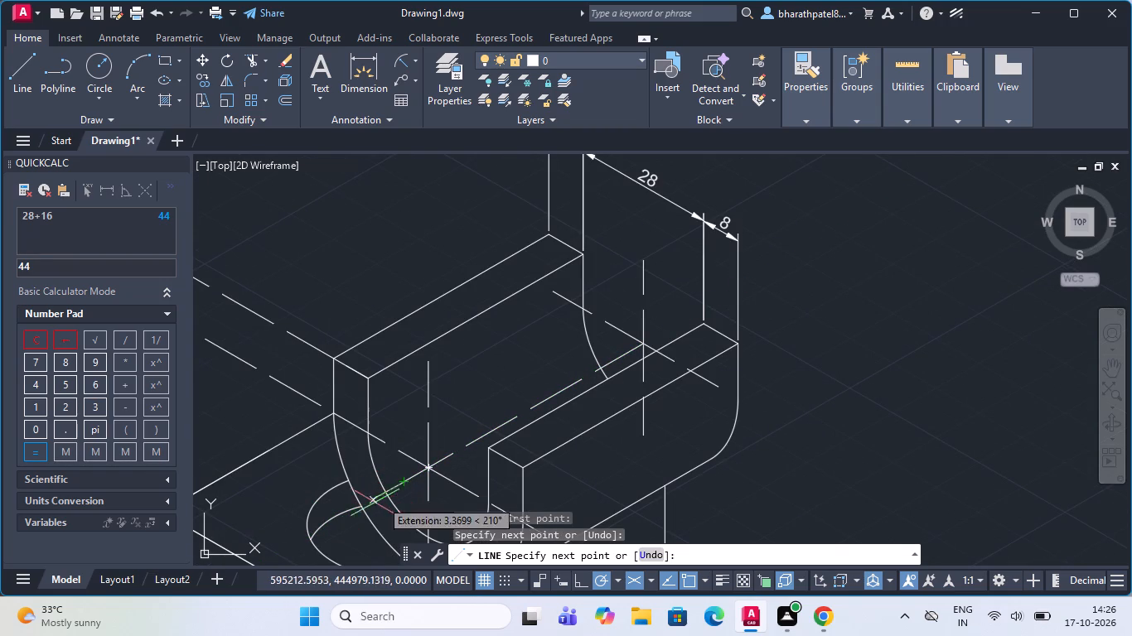
key("Escape")
Draw a dashed line about 24 mm long along the support's axis, from just past the rear inner curve through and beyond the rear centre.
scroll(328, 513, "down", 1)
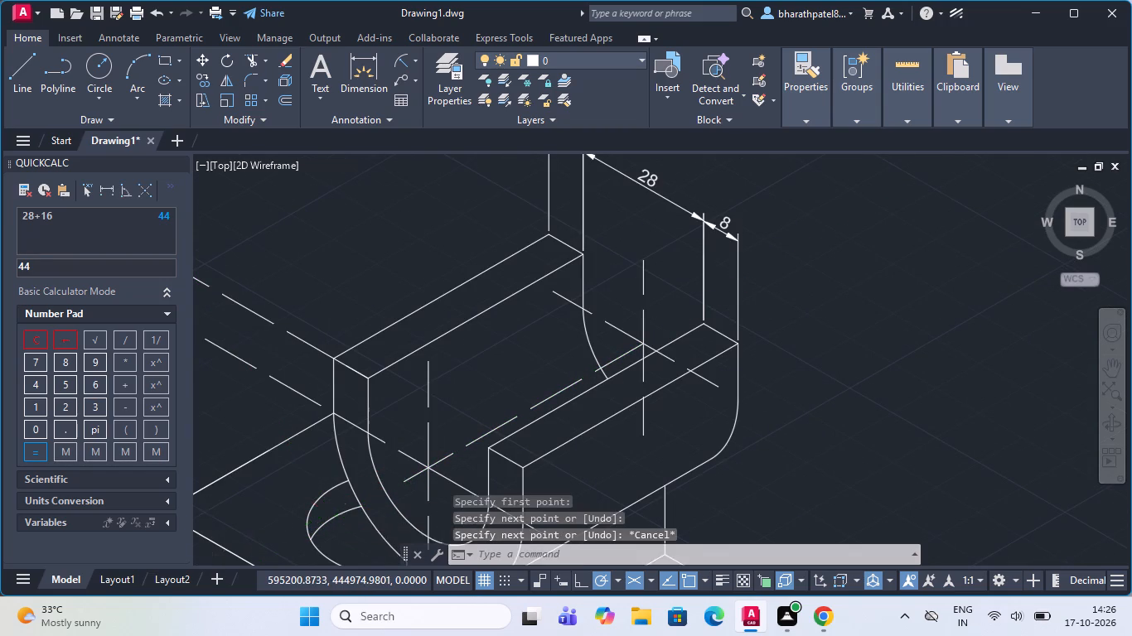
scroll(547, 398, "up", 2)
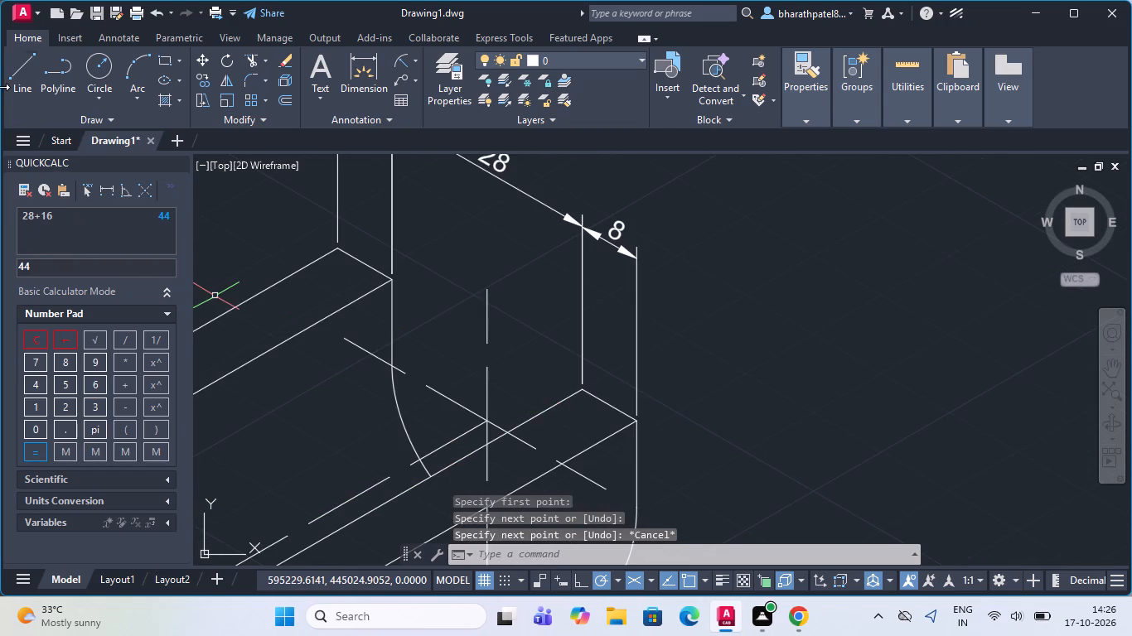
left_click(21, 65)
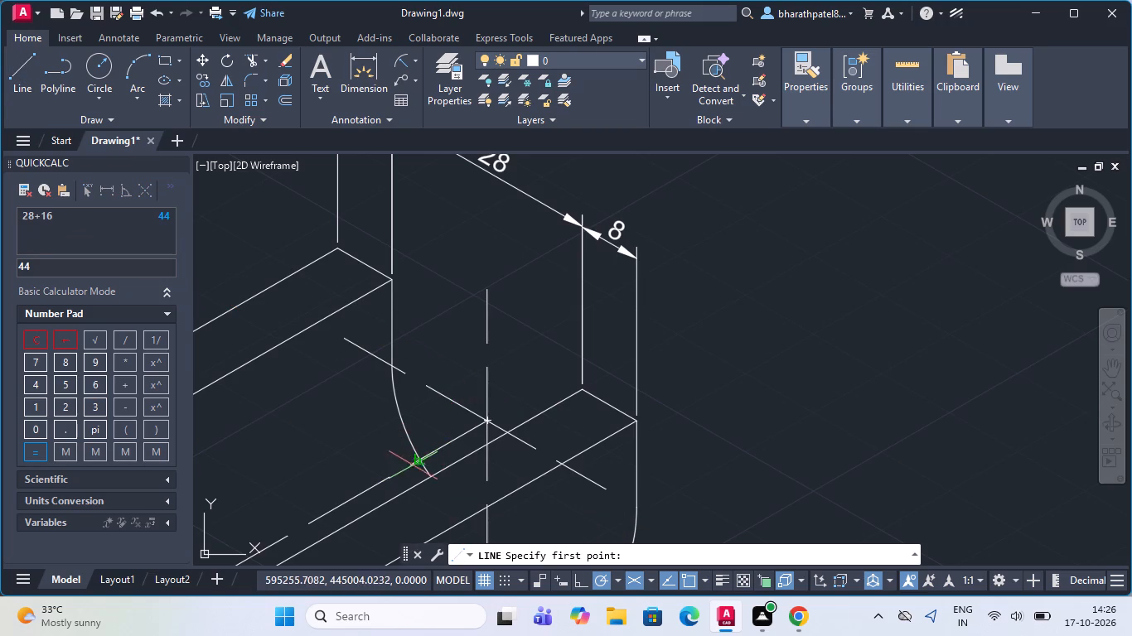
scroll(409, 468, "up", 3)
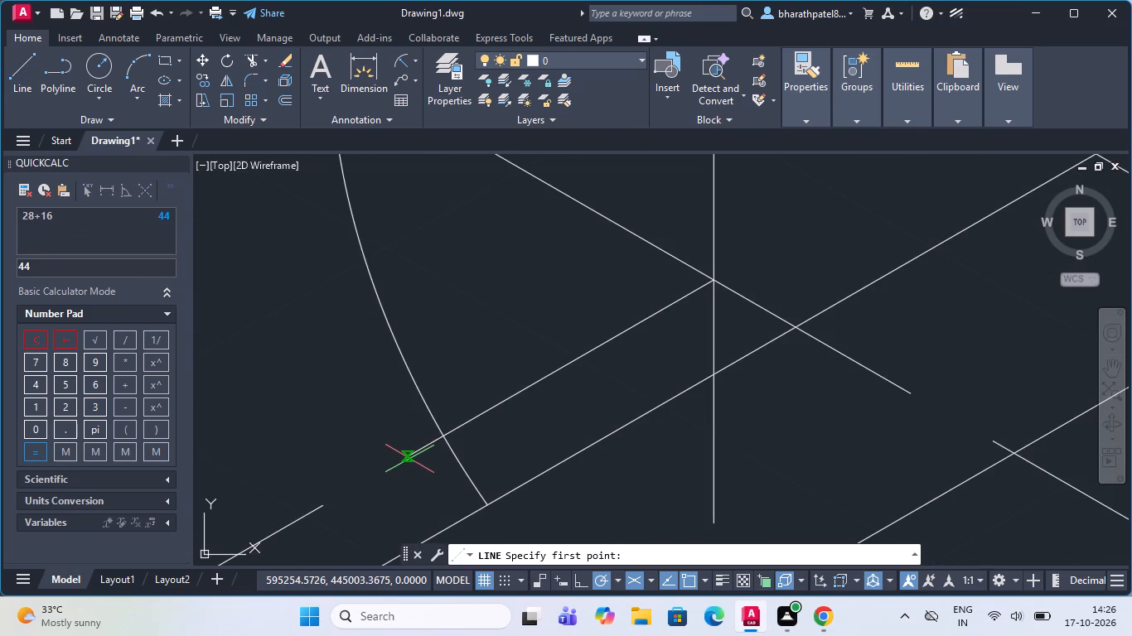
scroll(409, 459, "up", 4)
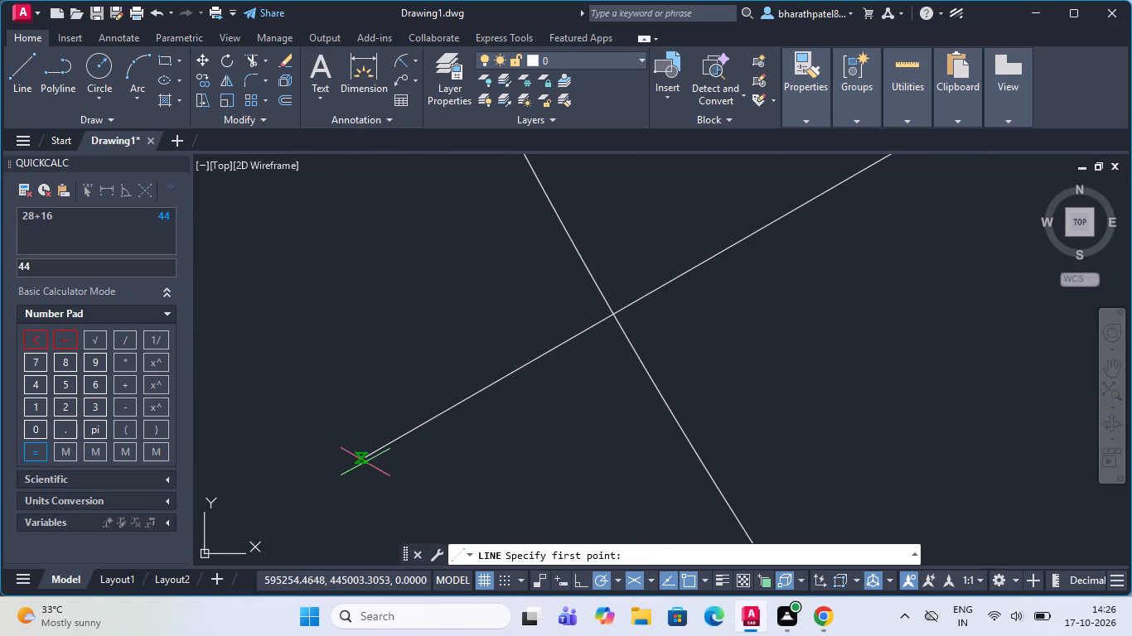
left_click(365, 459)
scroll(365, 459, "down", 3)
scroll(486, 408, "down", 4)
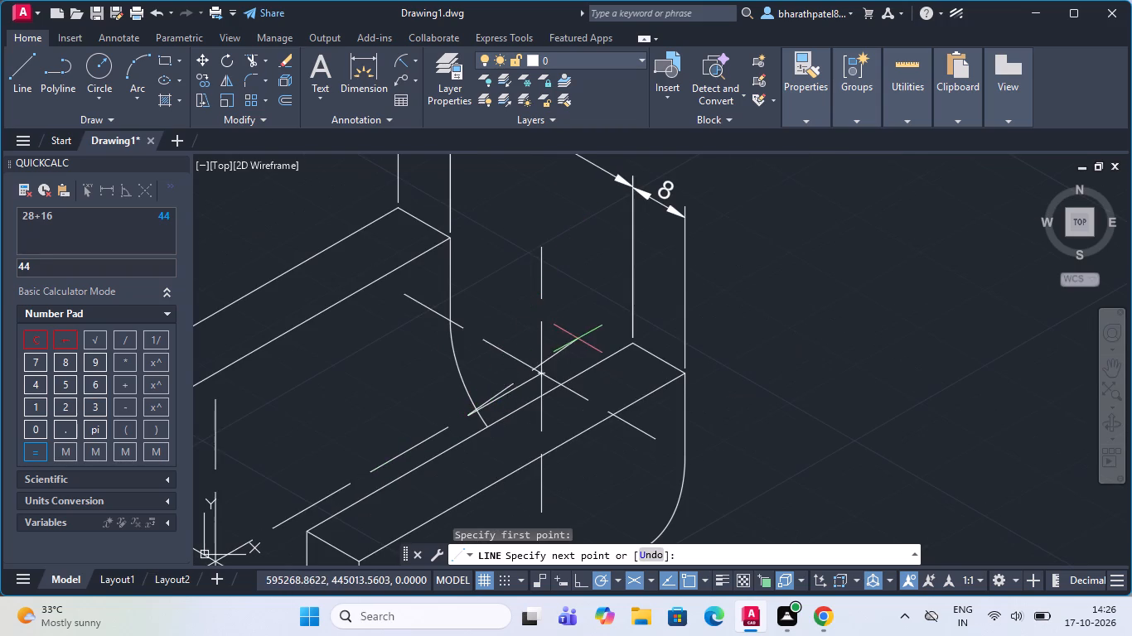
left_click(622, 321)
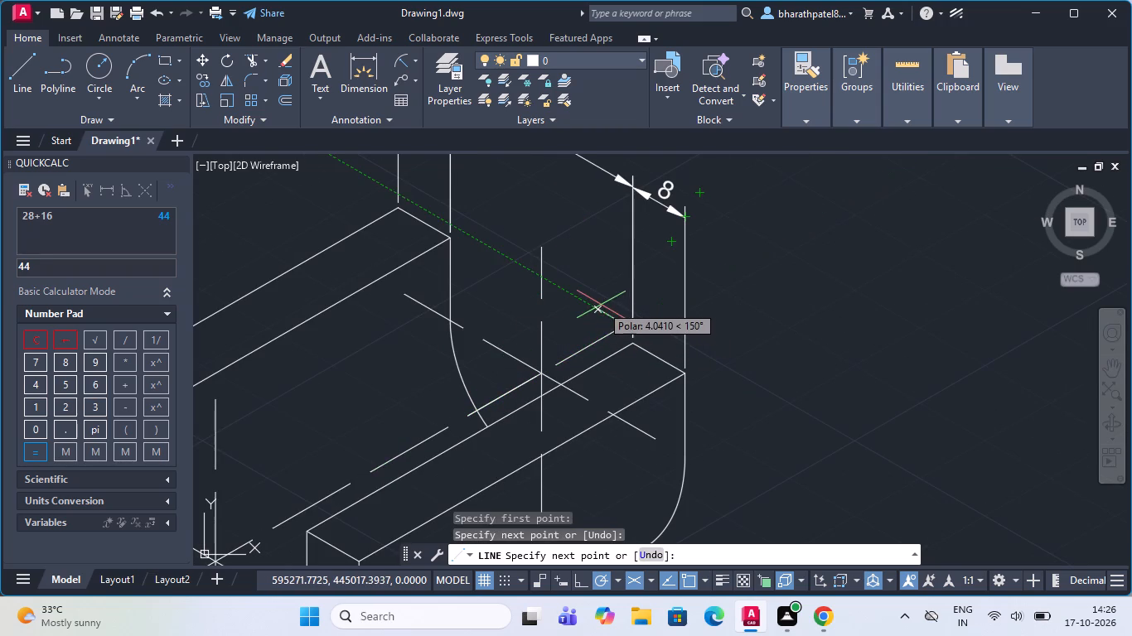
key("Escape")
Examine the support's redrawn axis line, then the base block's holes, dimensions and R15 arched cut-out.
scroll(576, 301, "down", 3)
scroll(525, 372, "up", 2)
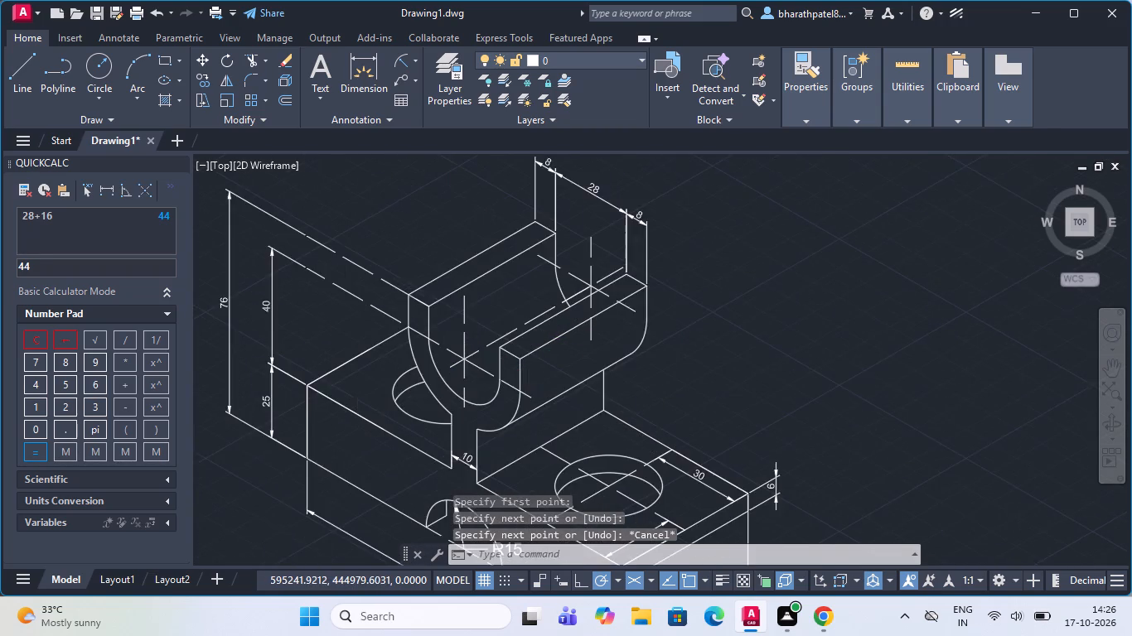
scroll(525, 369, "down", 1)
scroll(457, 330, "up", 1)
scroll(457, 330, "down", 1)
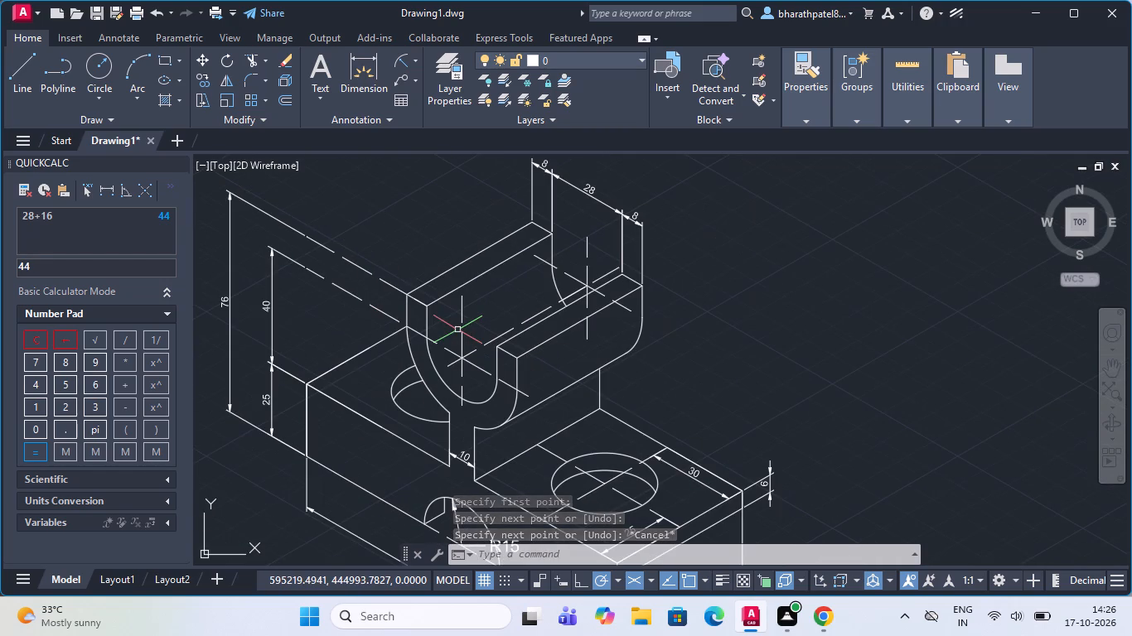
scroll(457, 330, "down", 1)
scroll(418, 468, "up", 2)
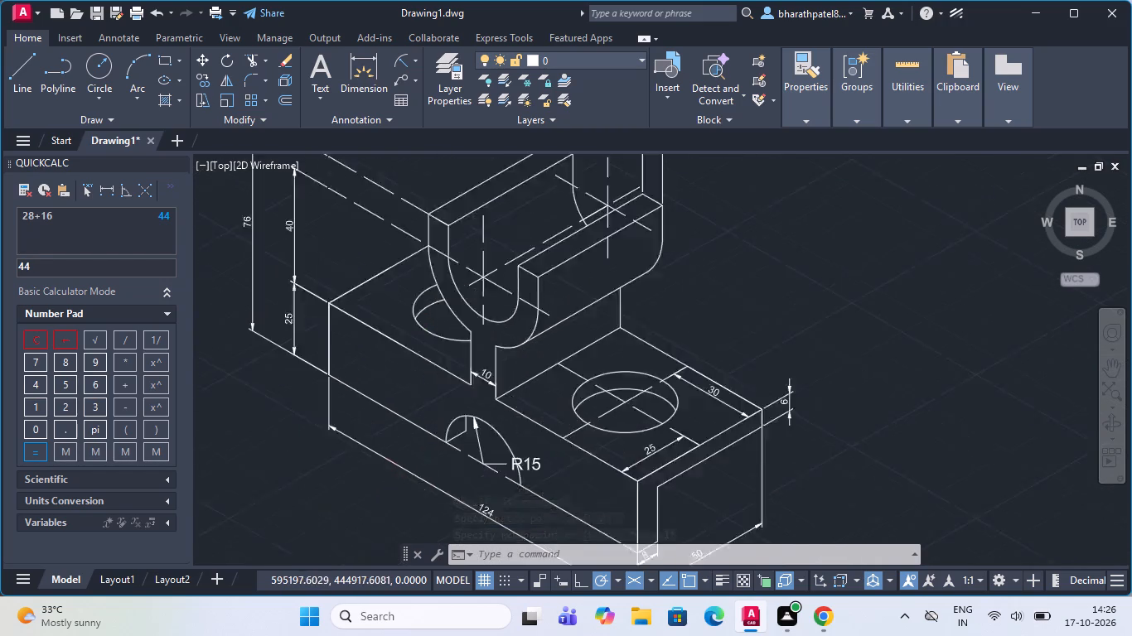
scroll(418, 466, "up", 1)
scroll(485, 373, "down", 1)
scroll(838, 378, "down", 1)
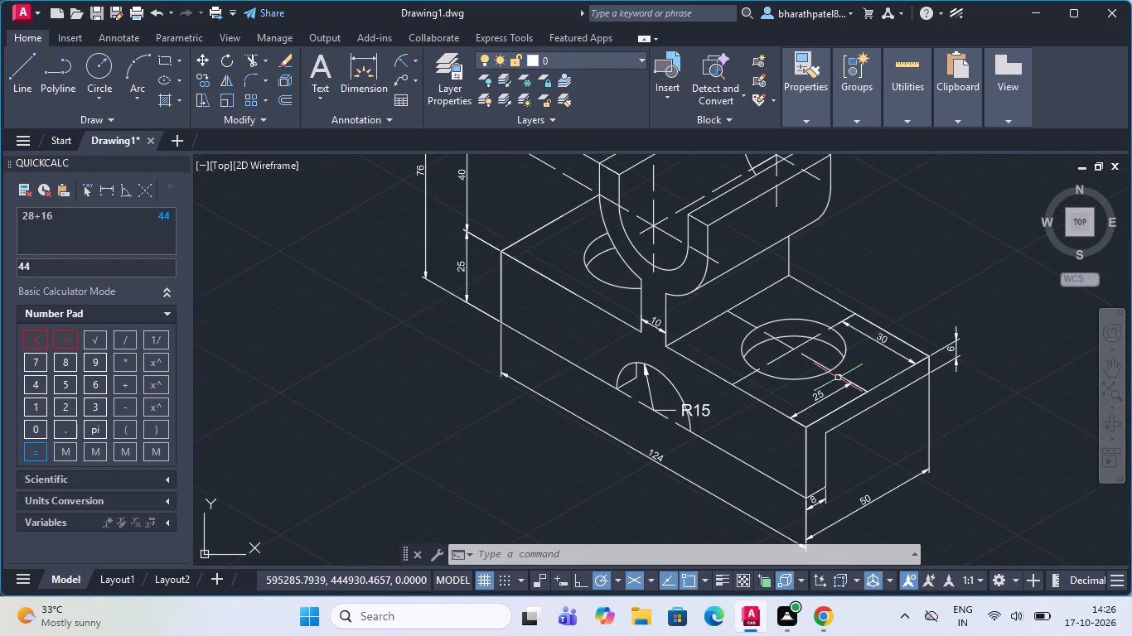
scroll(807, 478, "up", 1)
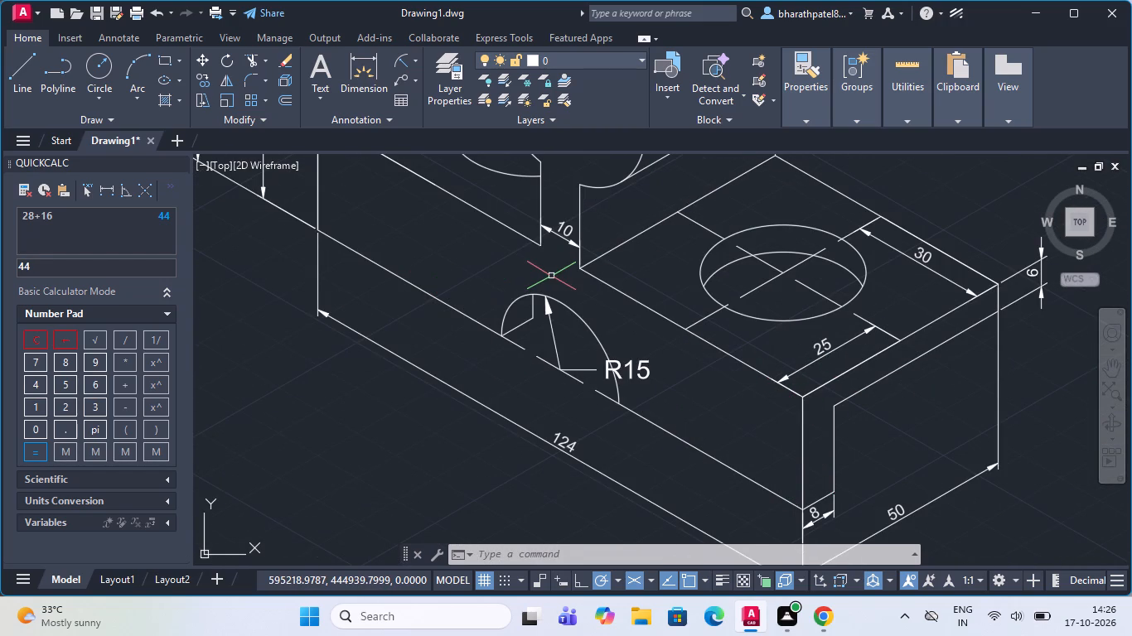
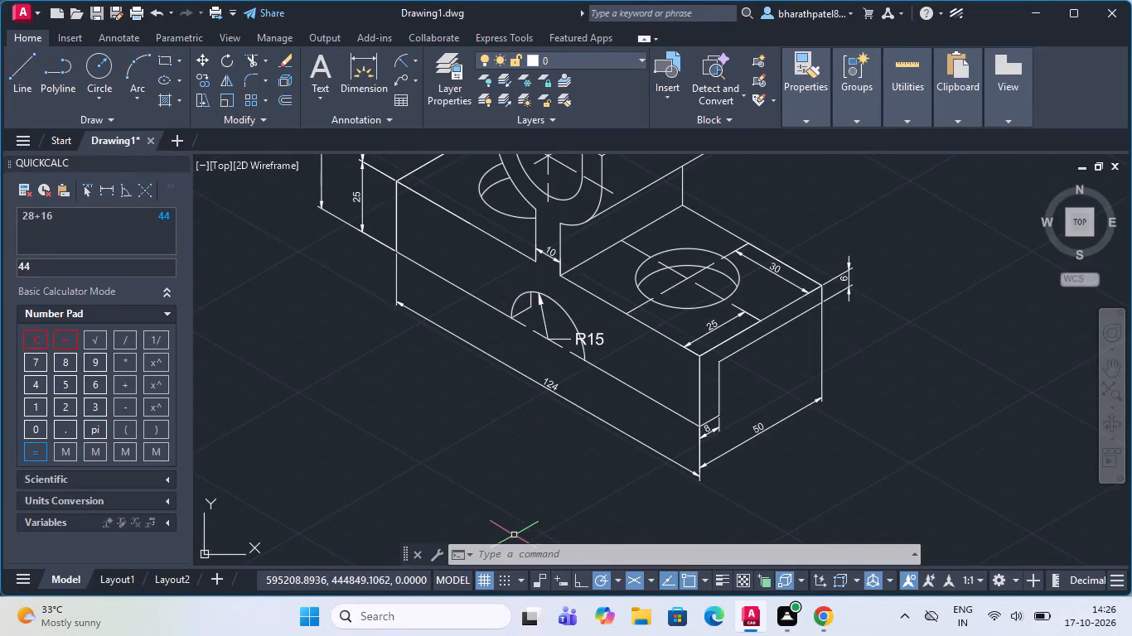
Draw a dashed isocircle of about 58 mm radius on the left isoplane, in the empty space beside the block.
key("e")
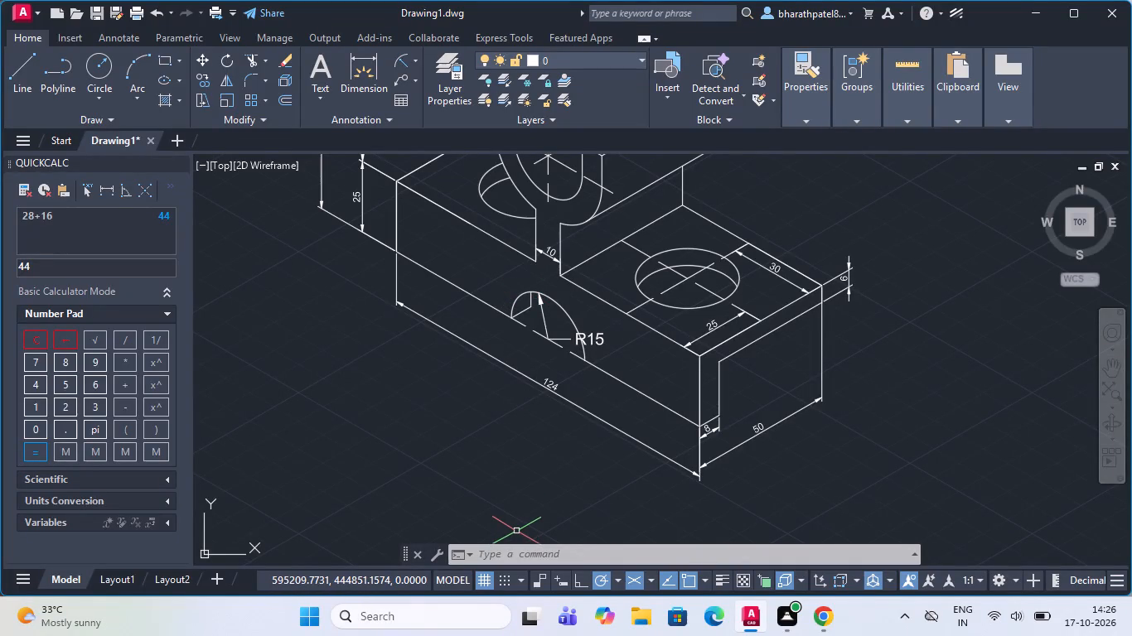
type("LL")
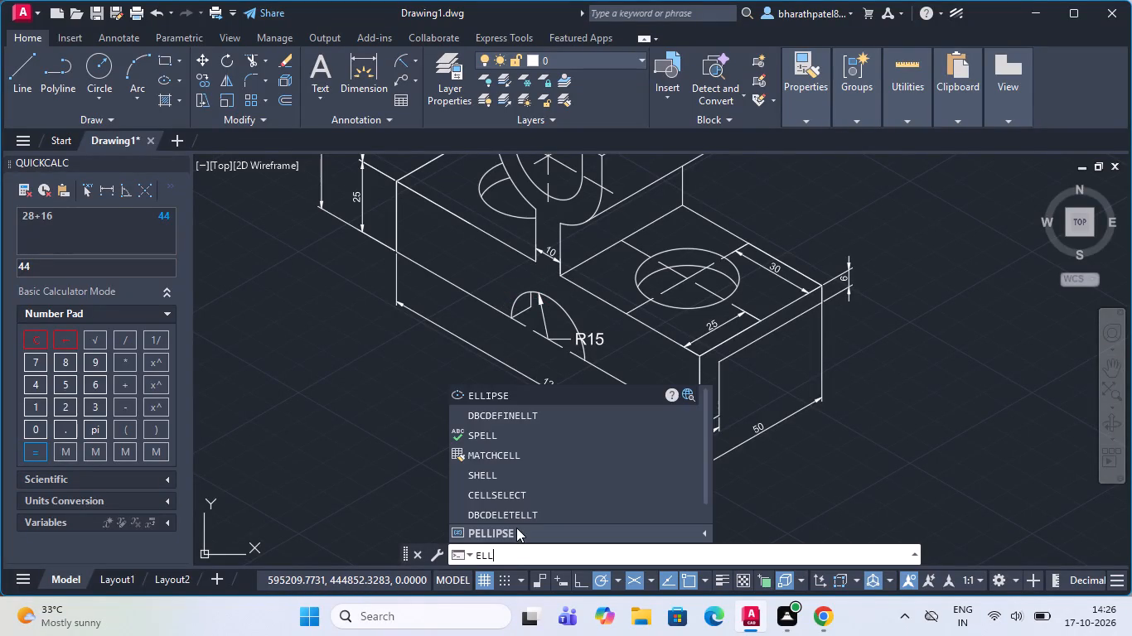
key("Return")
scroll(531, 431, "down", 2)
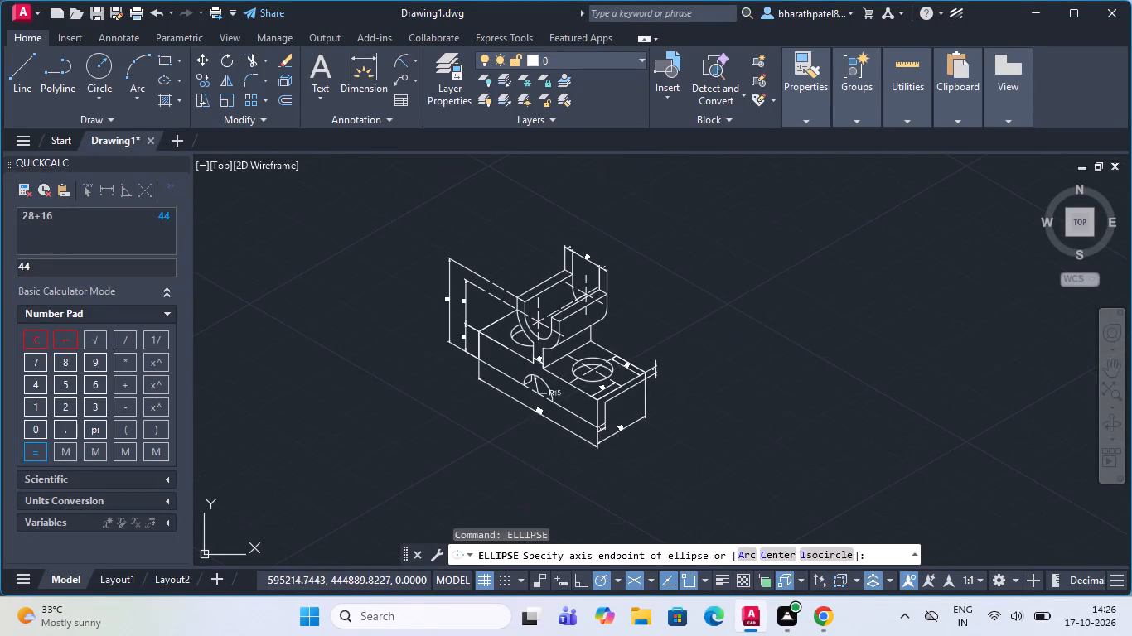
scroll(788, 344, "up", 2)
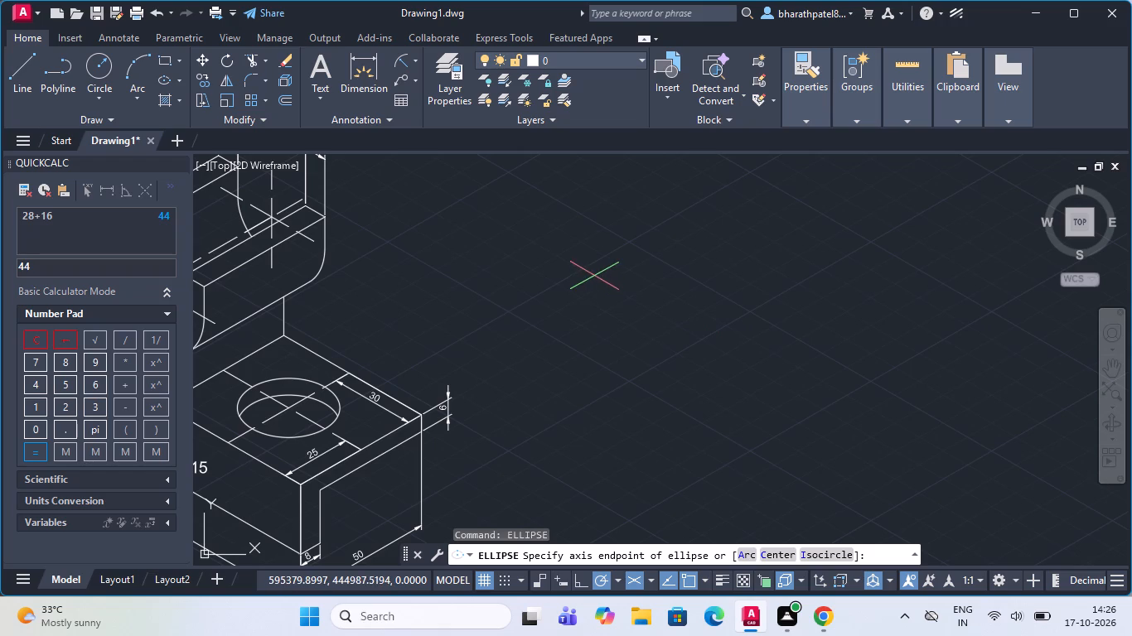
left_click(826, 550)
left_click(631, 322)
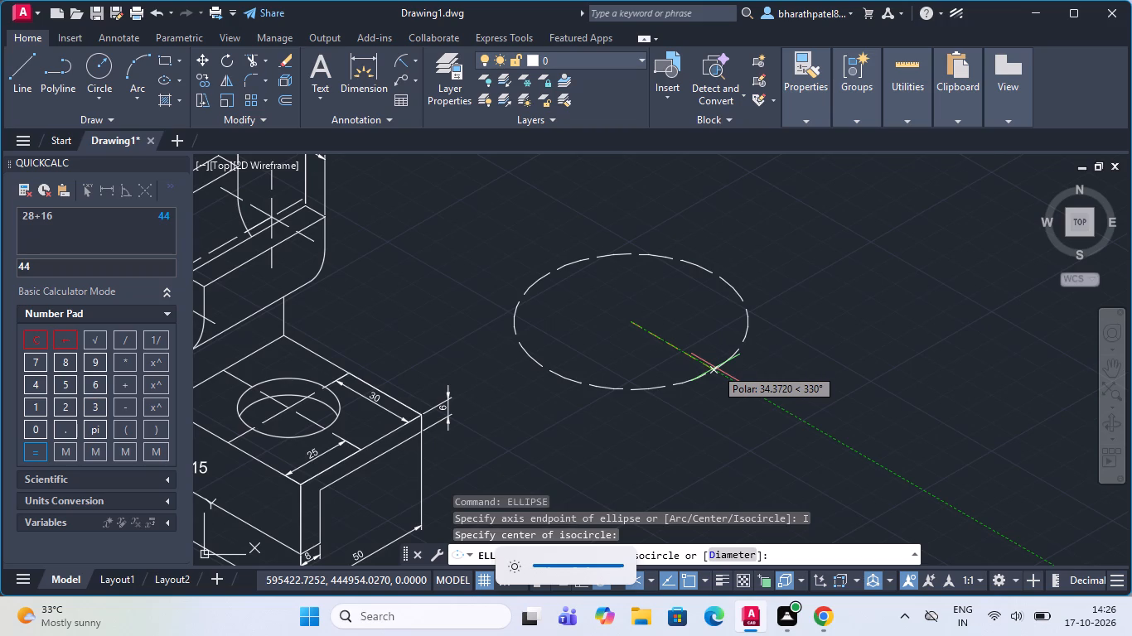
key("F5")
key("F5")
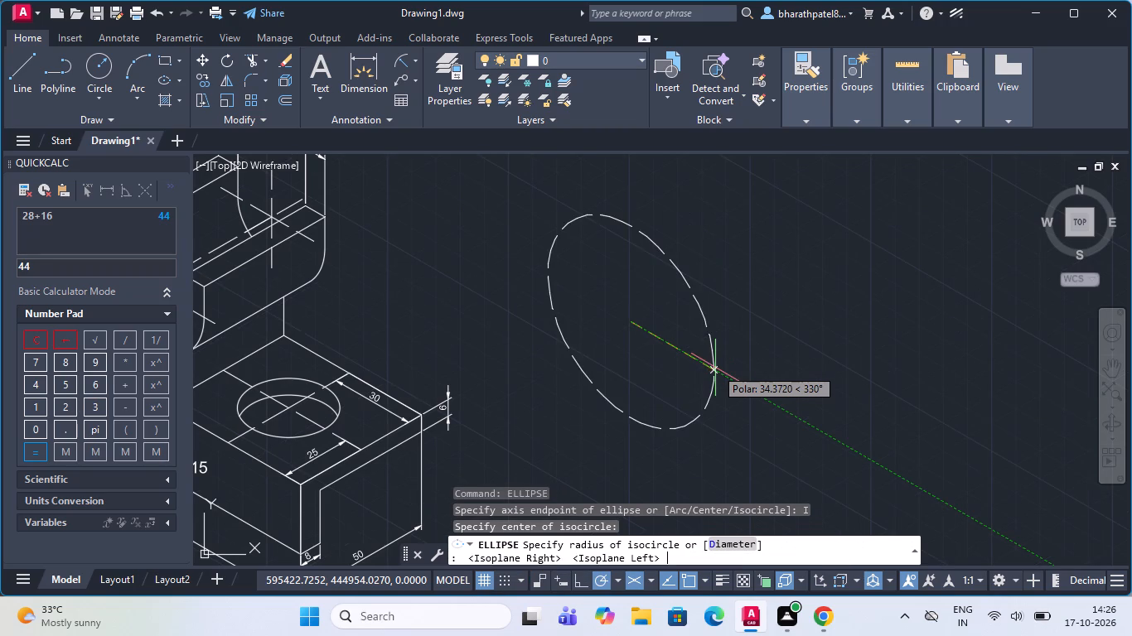
scroll(680, 348, "down", 1)
scroll(781, 347, "down", 1)
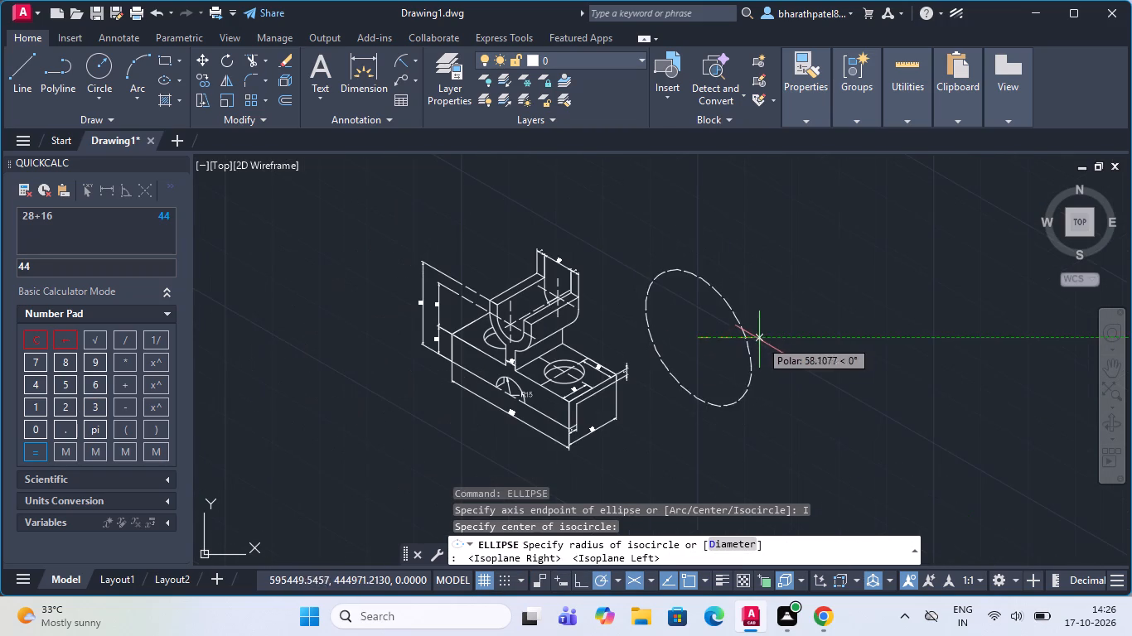
left_click(758, 339)
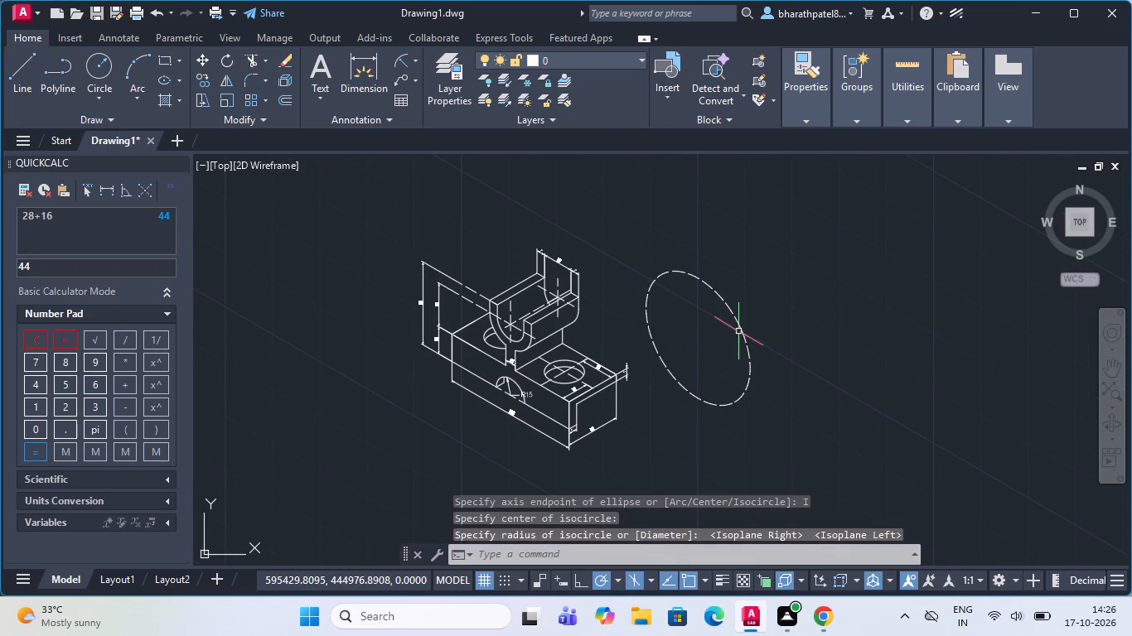
Move the new isocircle by its centre point farther away from the block into clear space.
left_click(739, 328)
left_click(203, 52)
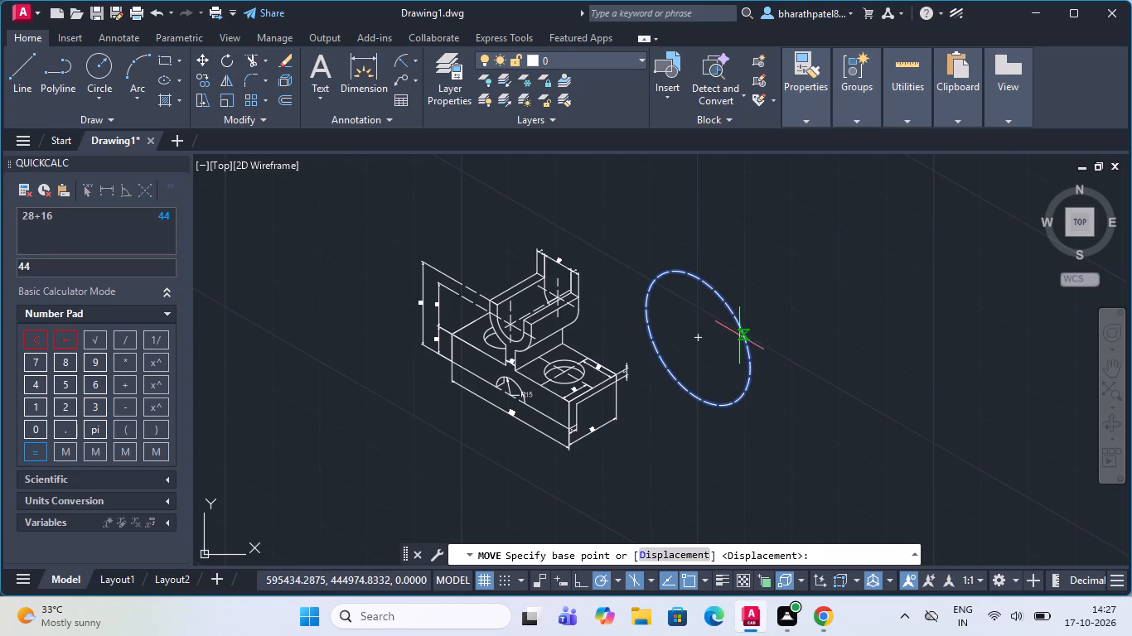
left_click(700, 337)
scroll(647, 291, "down", 4)
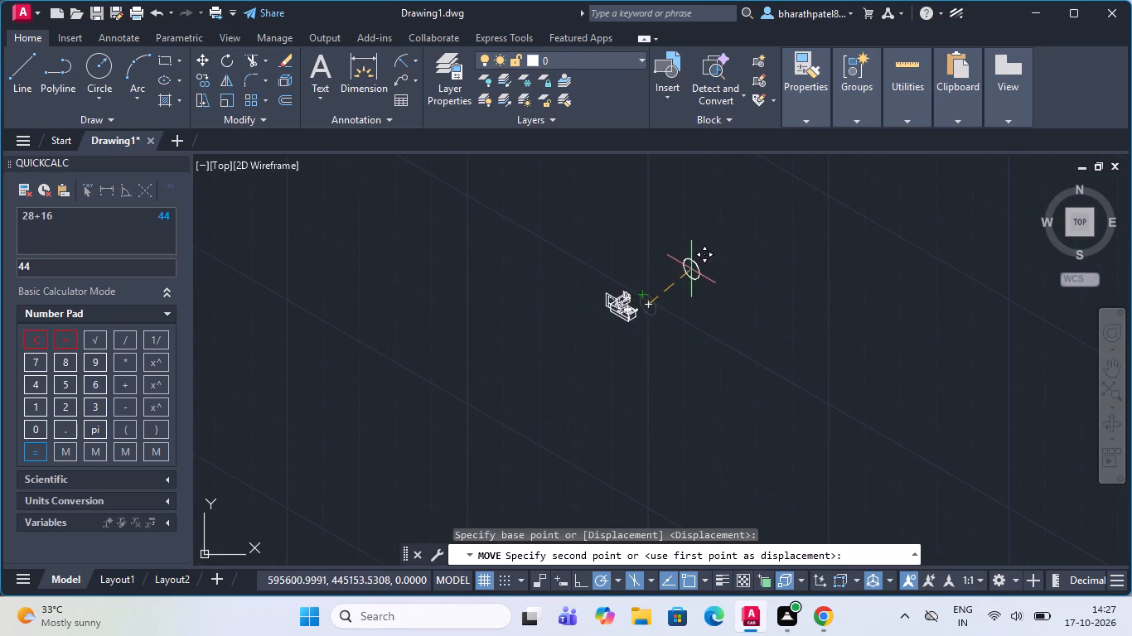
scroll(694, 265, "up", 2)
scroll(622, 342, "up", 4)
scroll(622, 338, "down", 2)
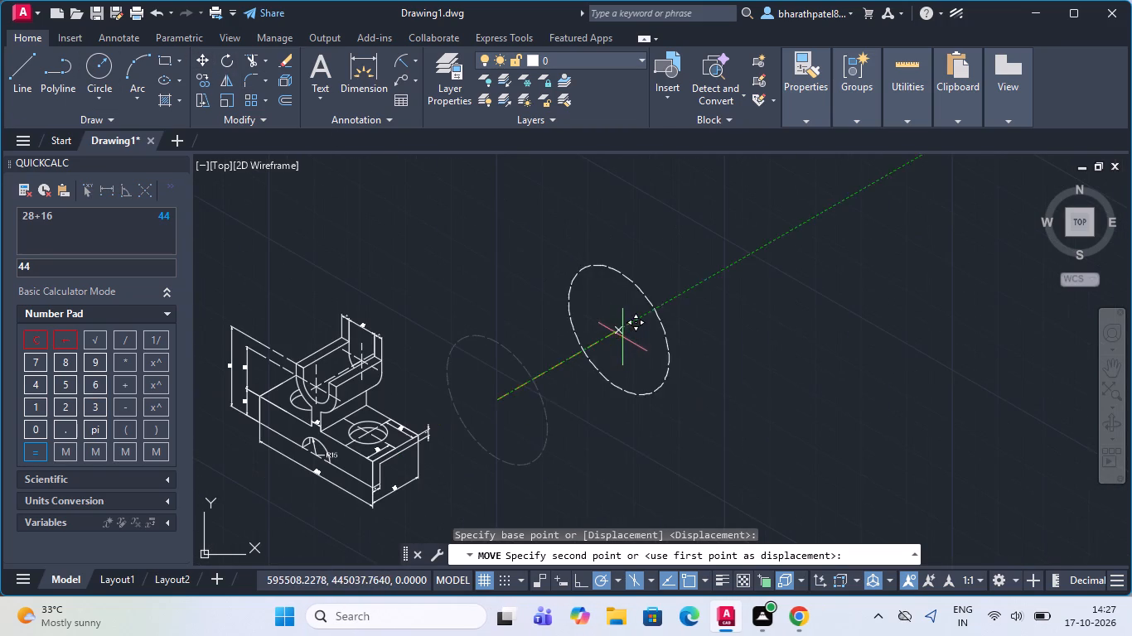
scroll(637, 341, "up", 3)
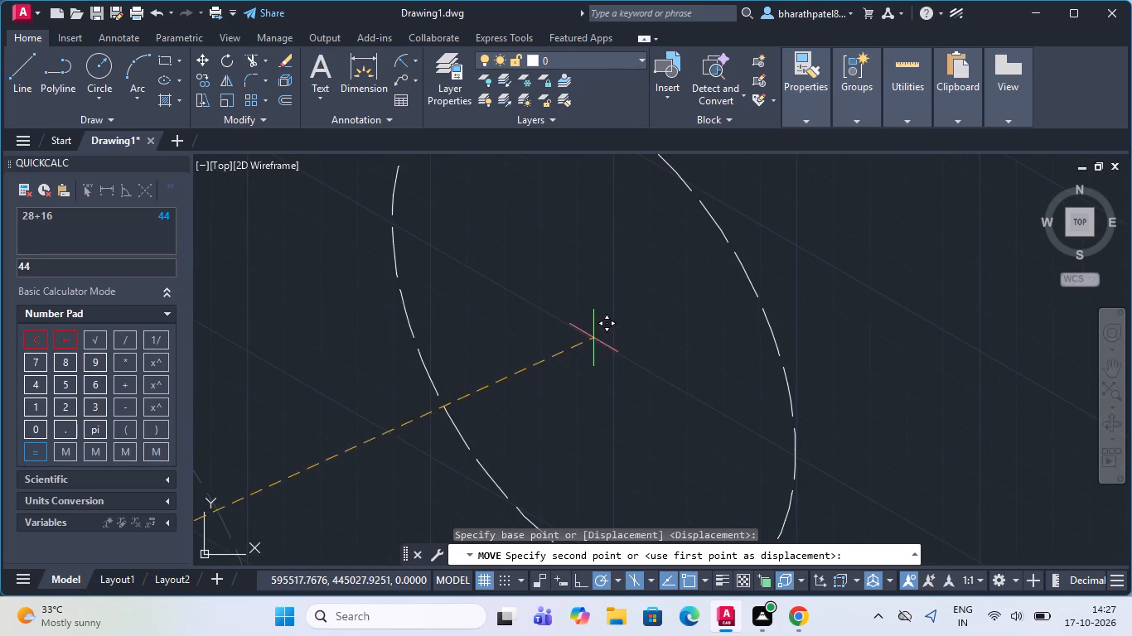
left_click(593, 337)
scroll(598, 337, "down", 2)
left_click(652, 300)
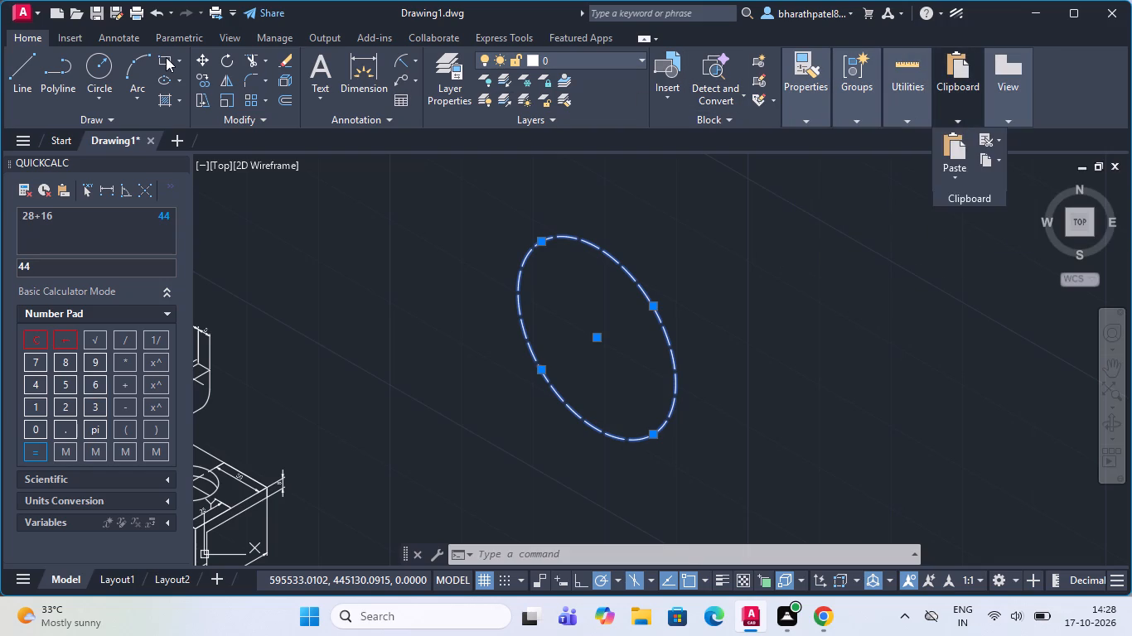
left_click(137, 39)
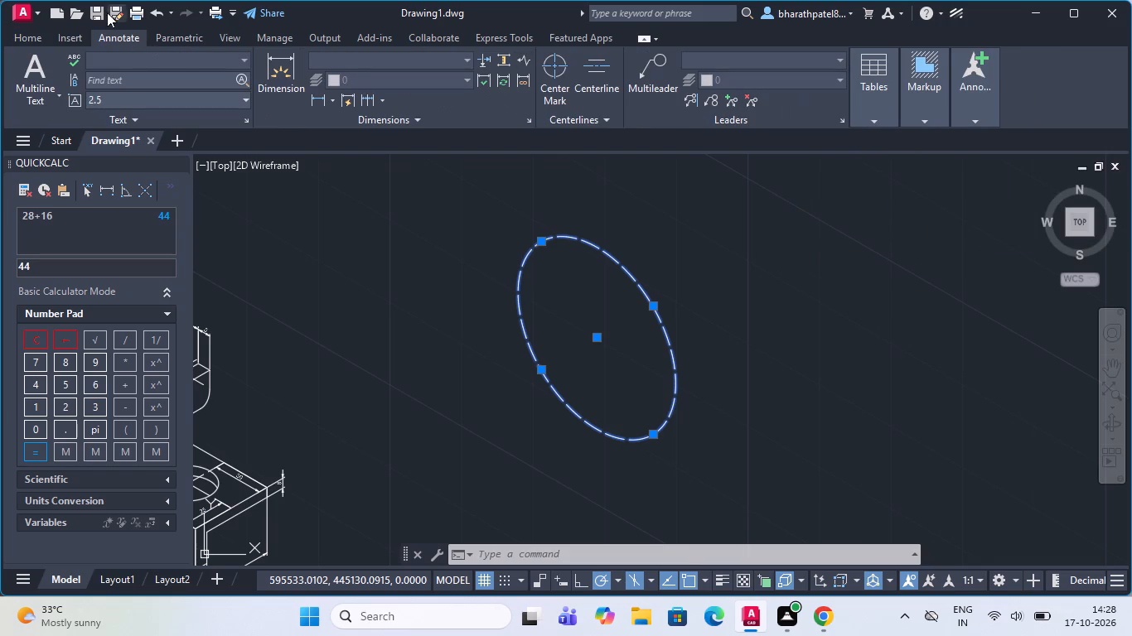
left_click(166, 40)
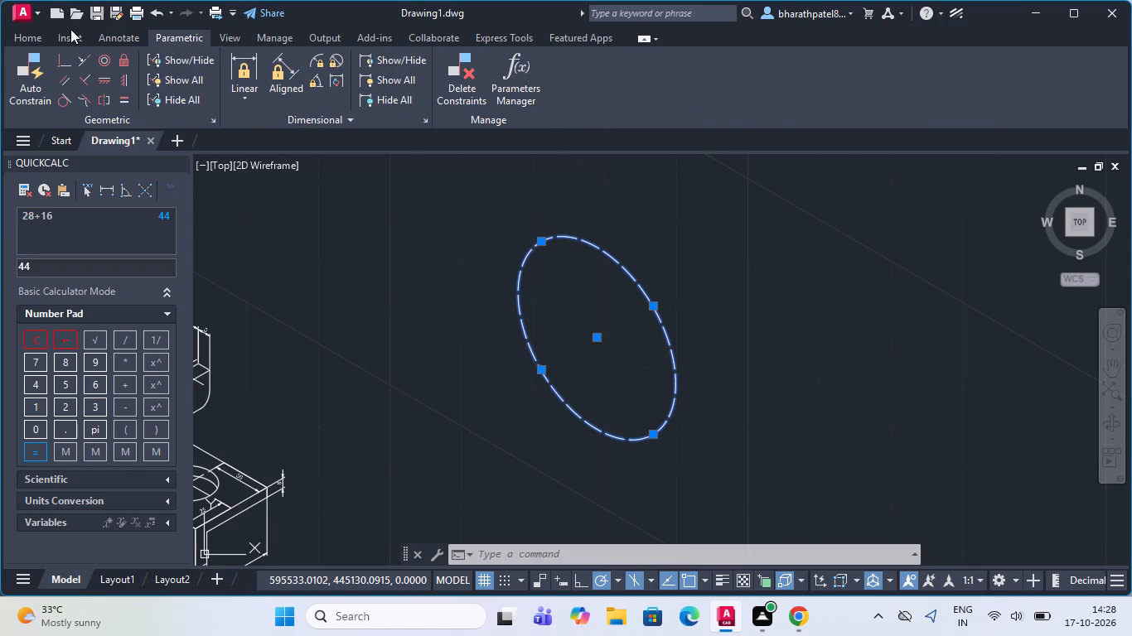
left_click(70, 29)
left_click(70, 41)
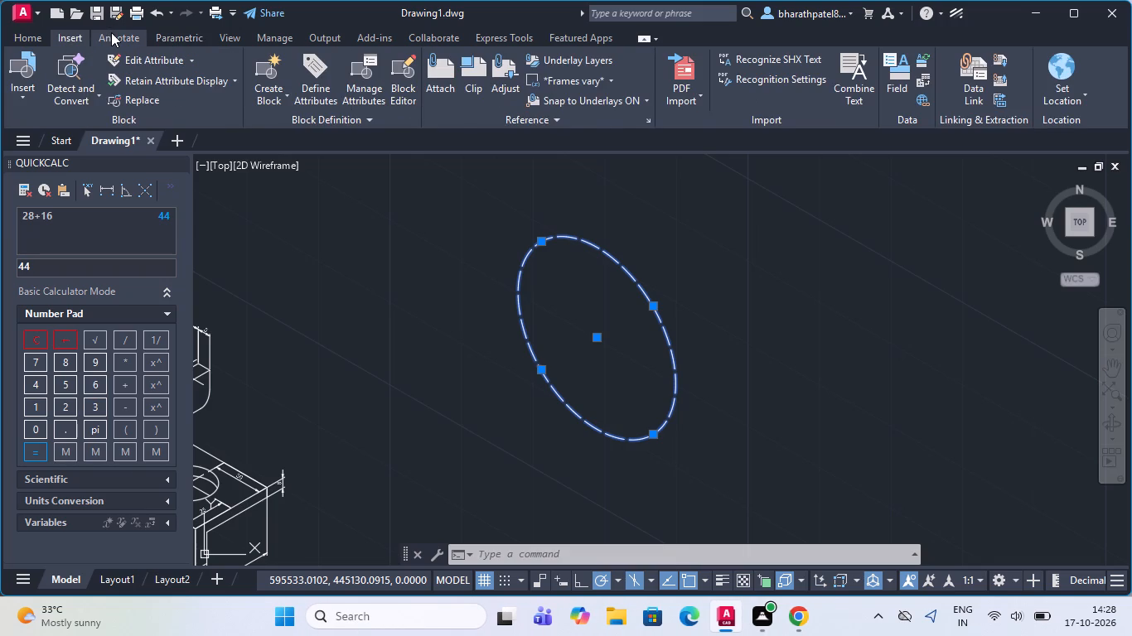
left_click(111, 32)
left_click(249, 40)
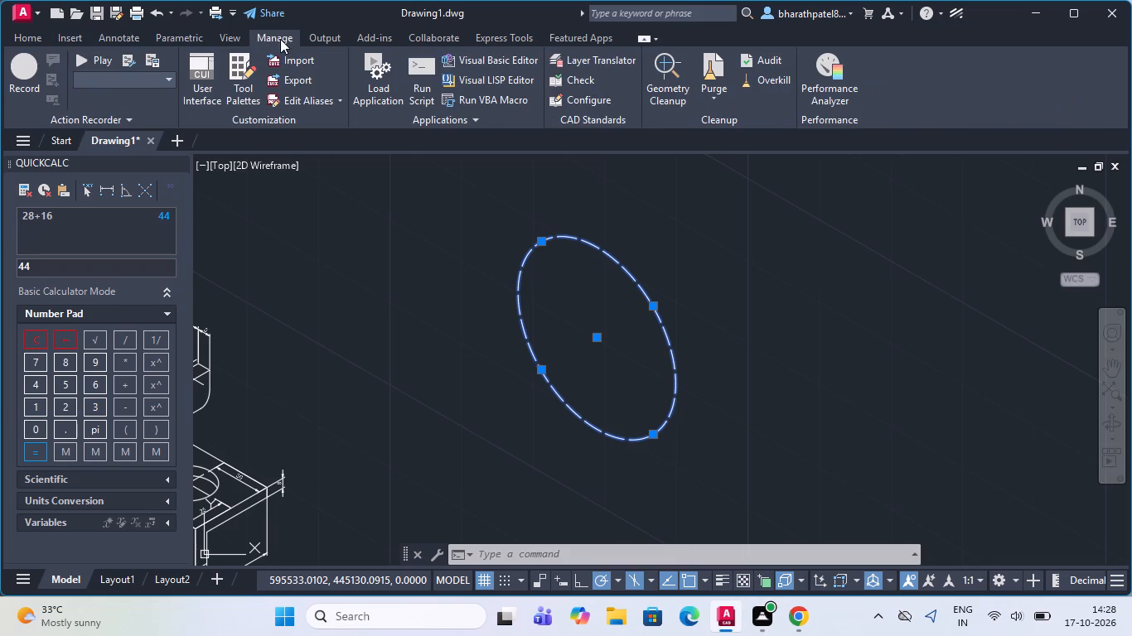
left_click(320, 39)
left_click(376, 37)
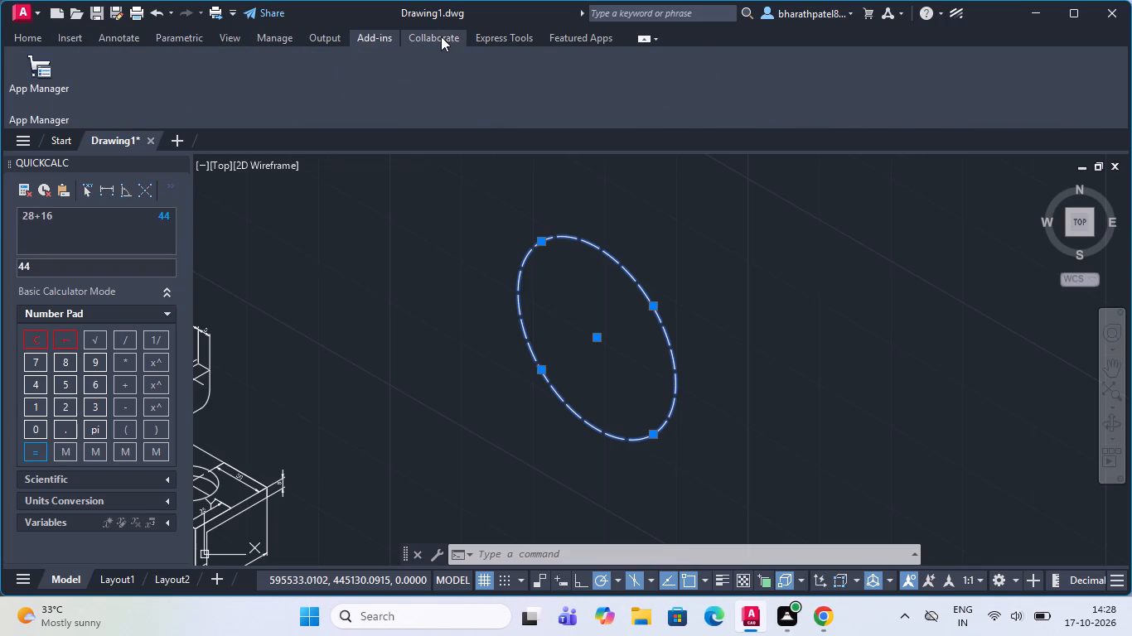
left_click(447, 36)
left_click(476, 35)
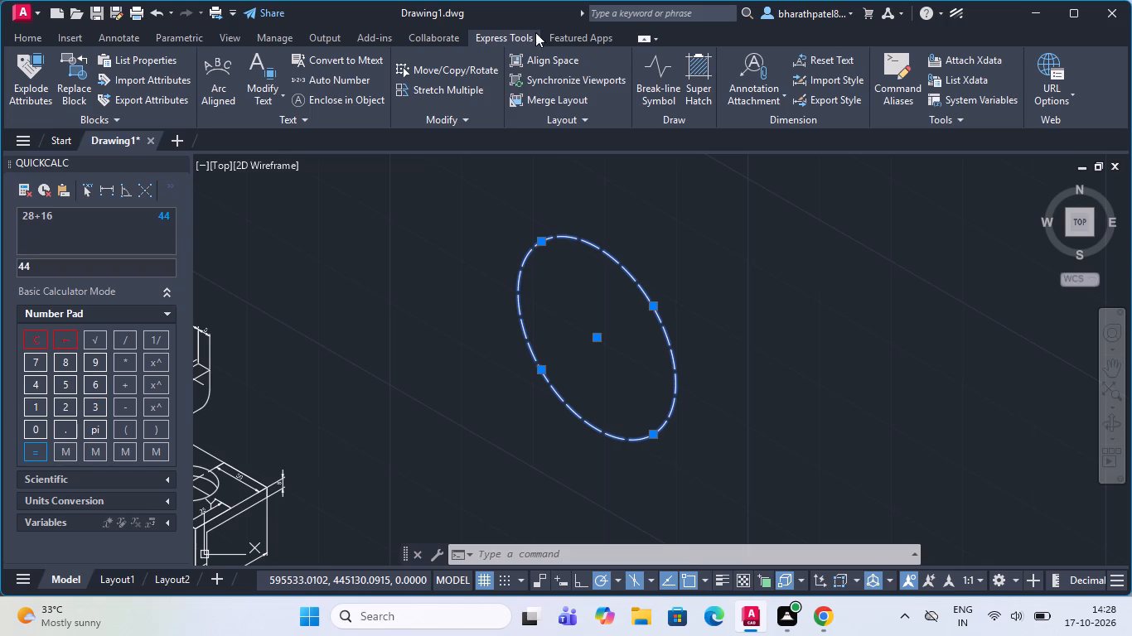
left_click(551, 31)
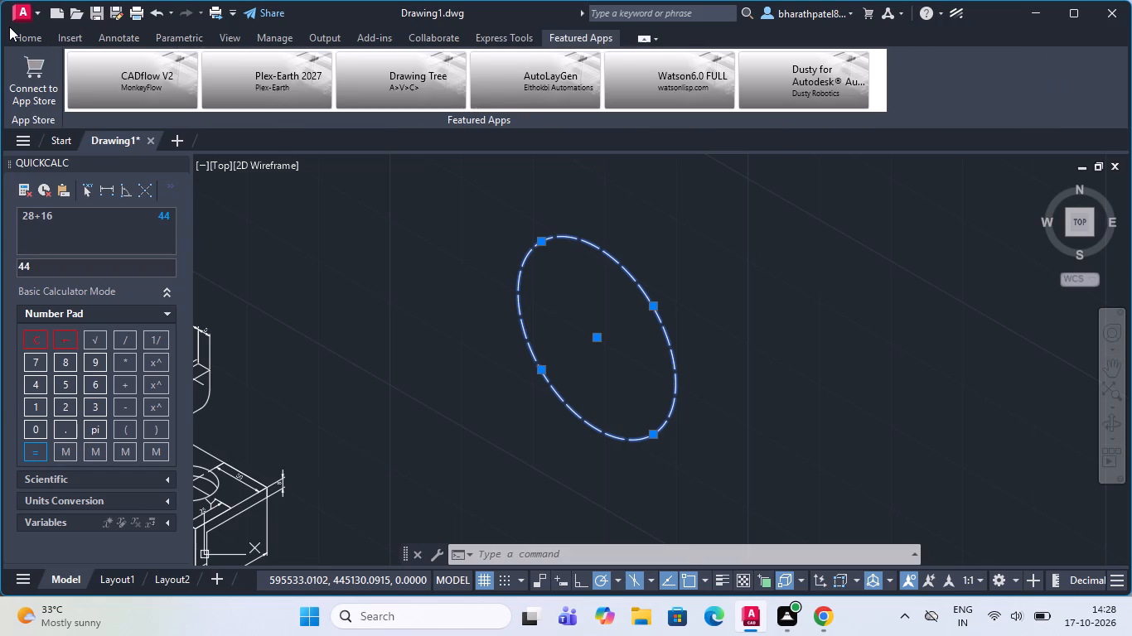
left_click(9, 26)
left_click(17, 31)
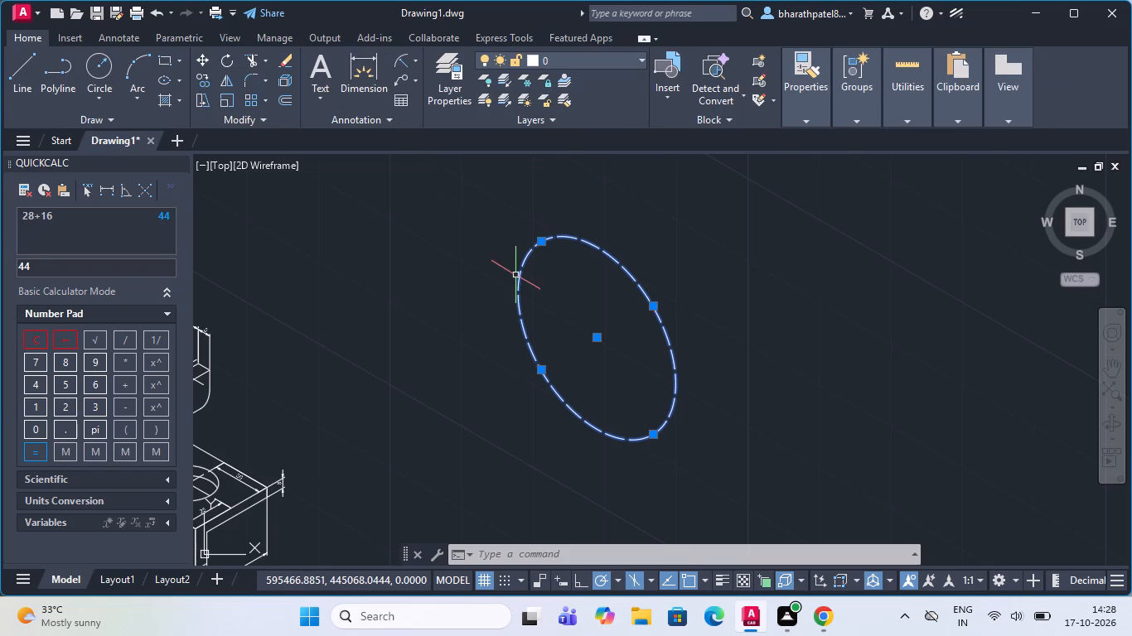
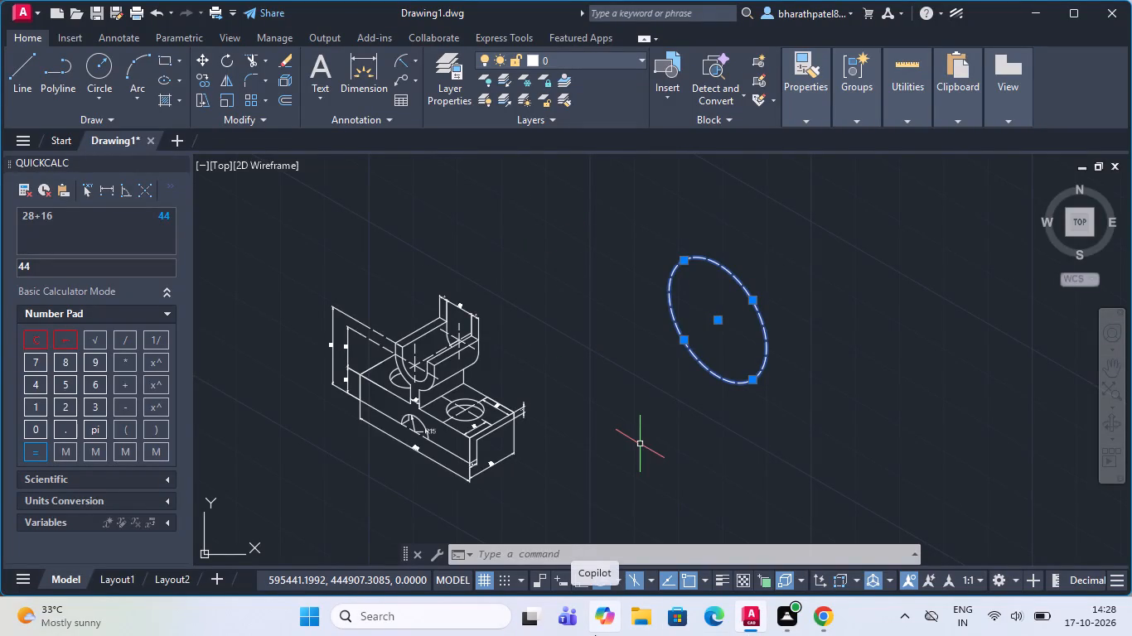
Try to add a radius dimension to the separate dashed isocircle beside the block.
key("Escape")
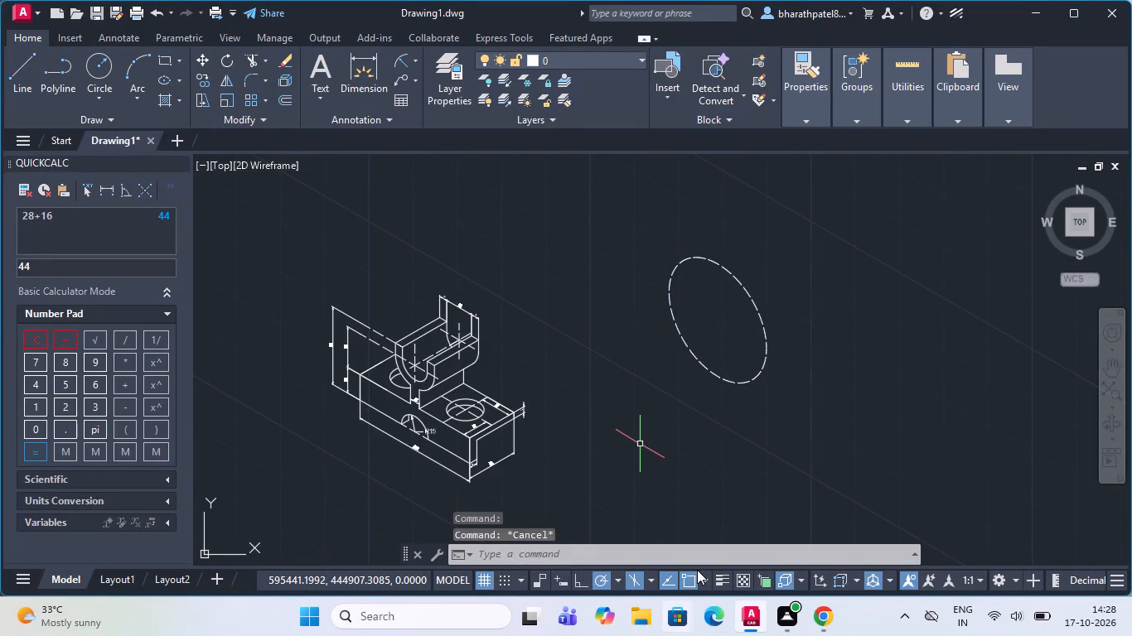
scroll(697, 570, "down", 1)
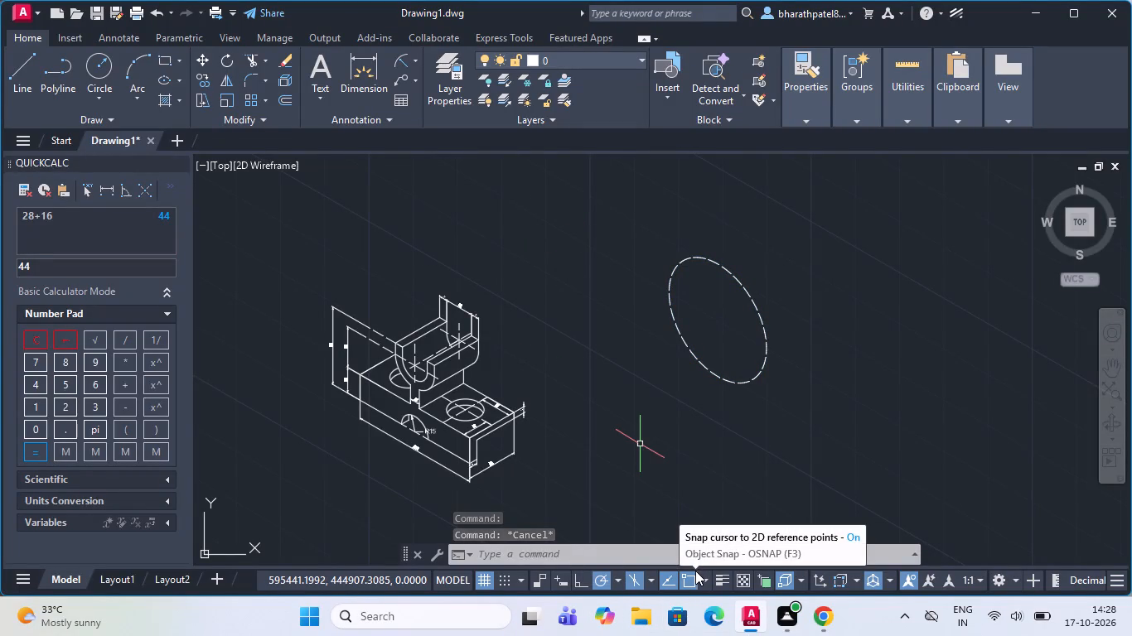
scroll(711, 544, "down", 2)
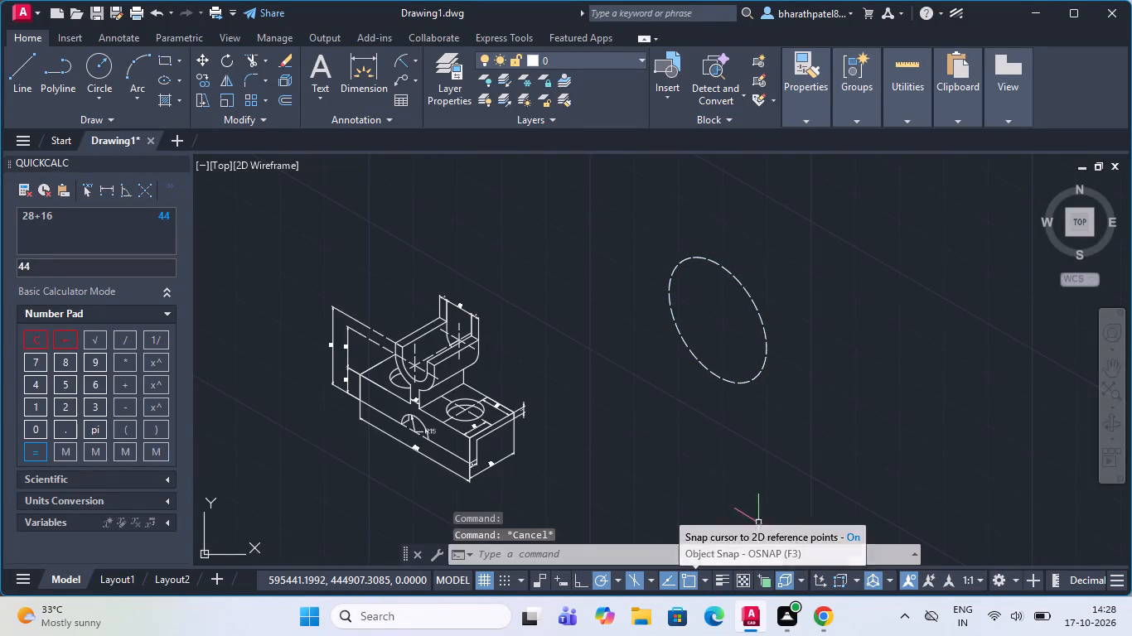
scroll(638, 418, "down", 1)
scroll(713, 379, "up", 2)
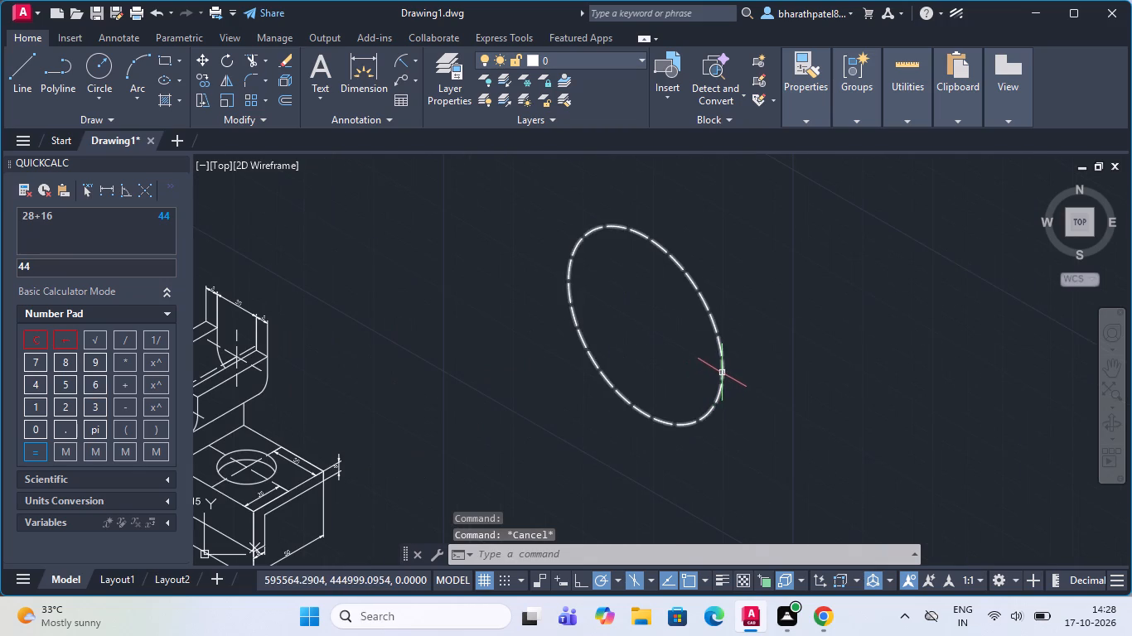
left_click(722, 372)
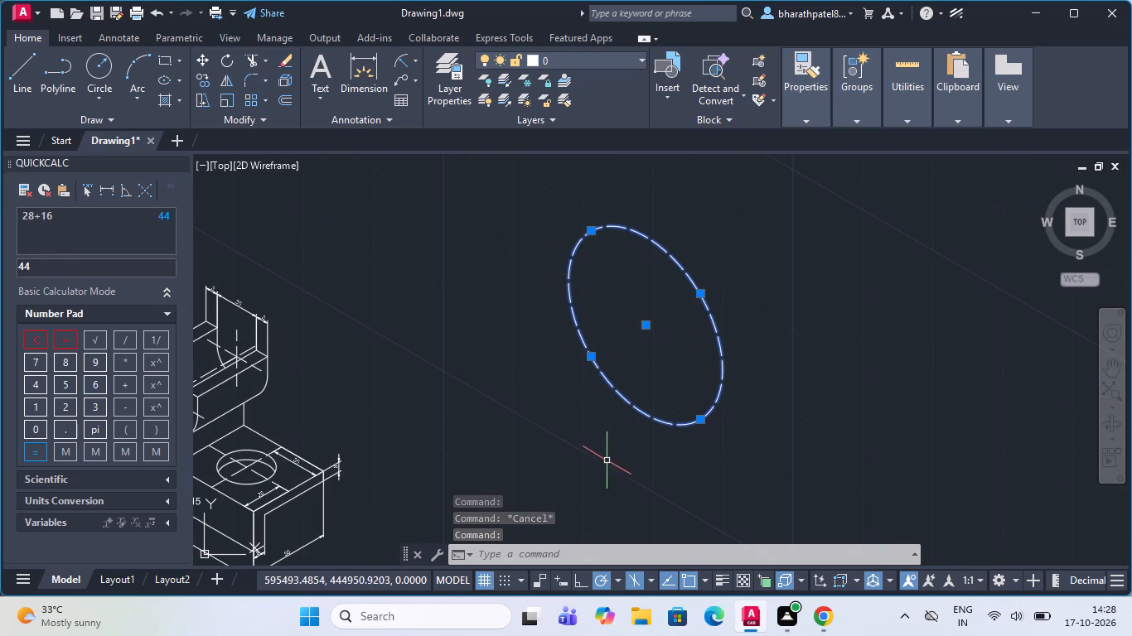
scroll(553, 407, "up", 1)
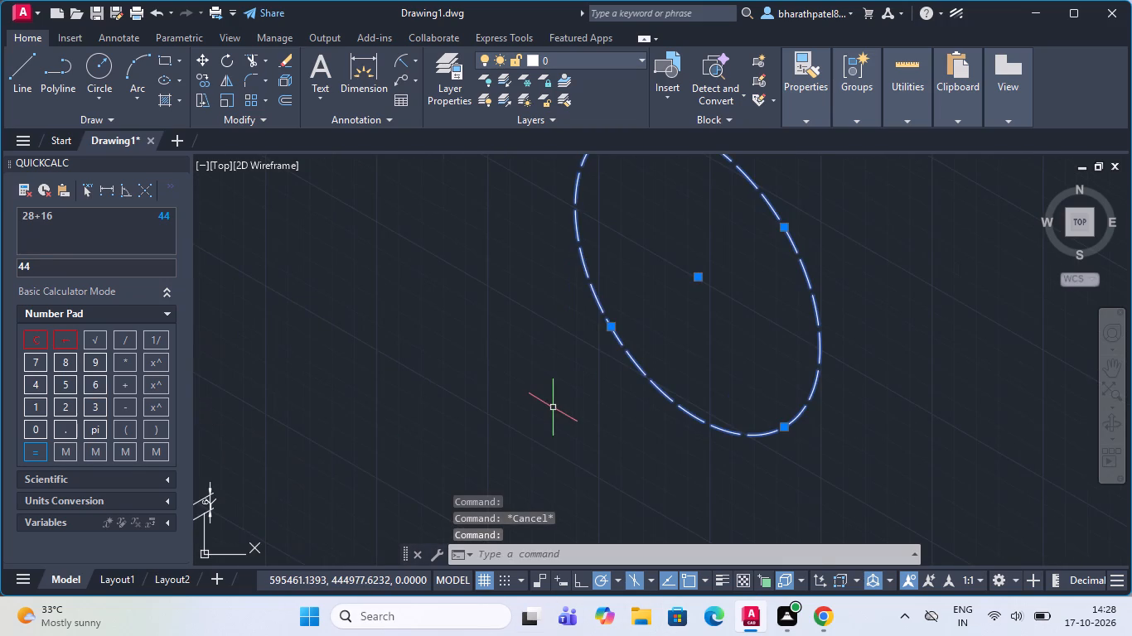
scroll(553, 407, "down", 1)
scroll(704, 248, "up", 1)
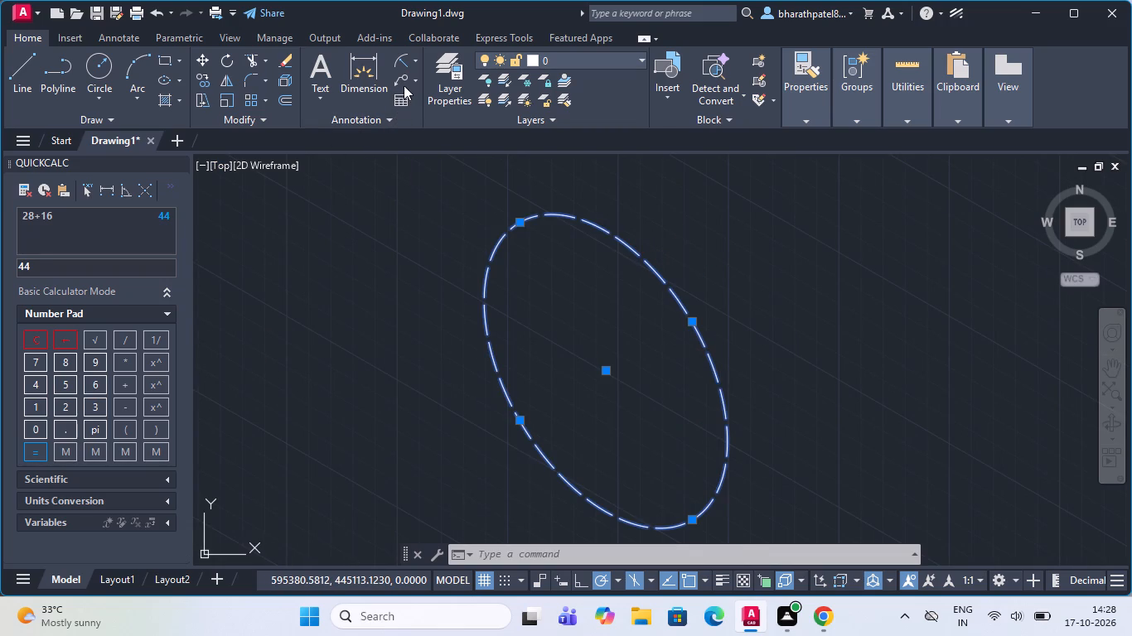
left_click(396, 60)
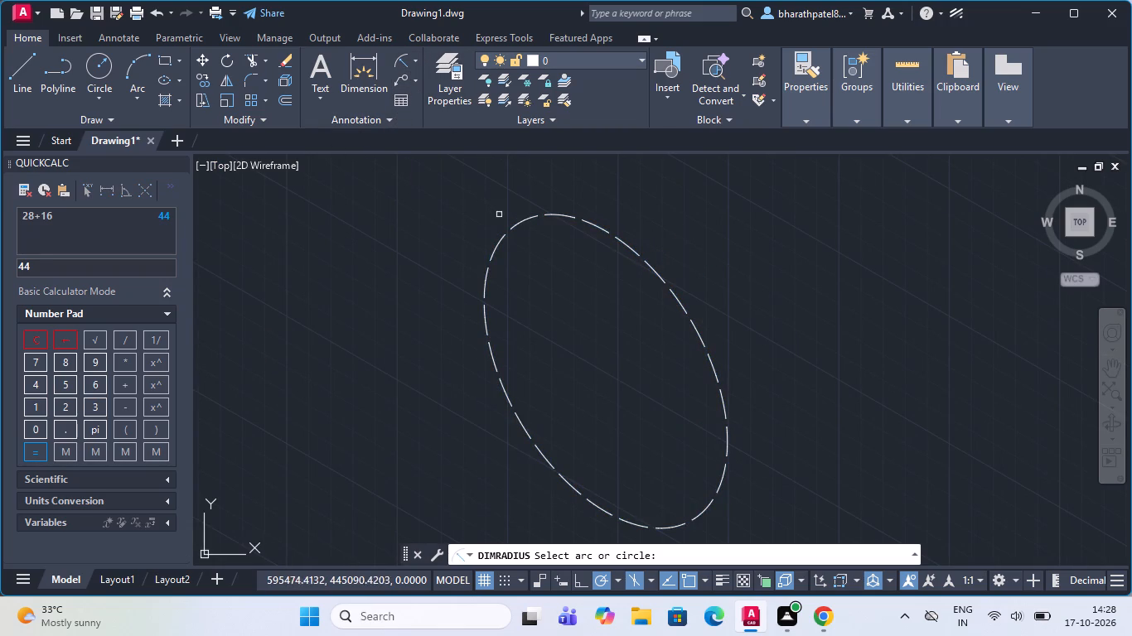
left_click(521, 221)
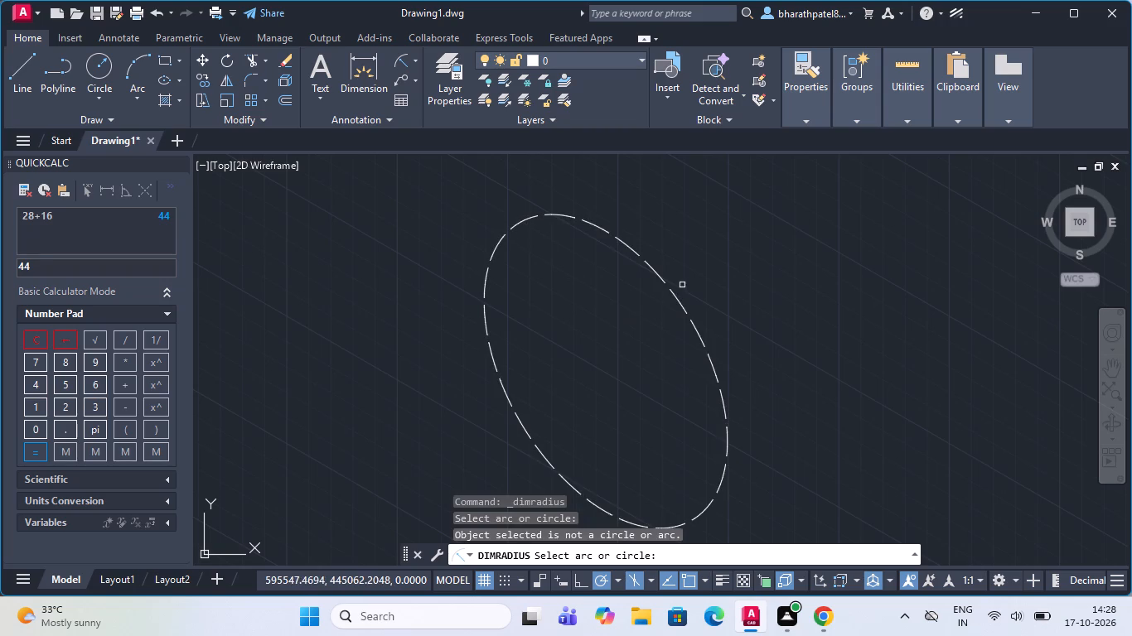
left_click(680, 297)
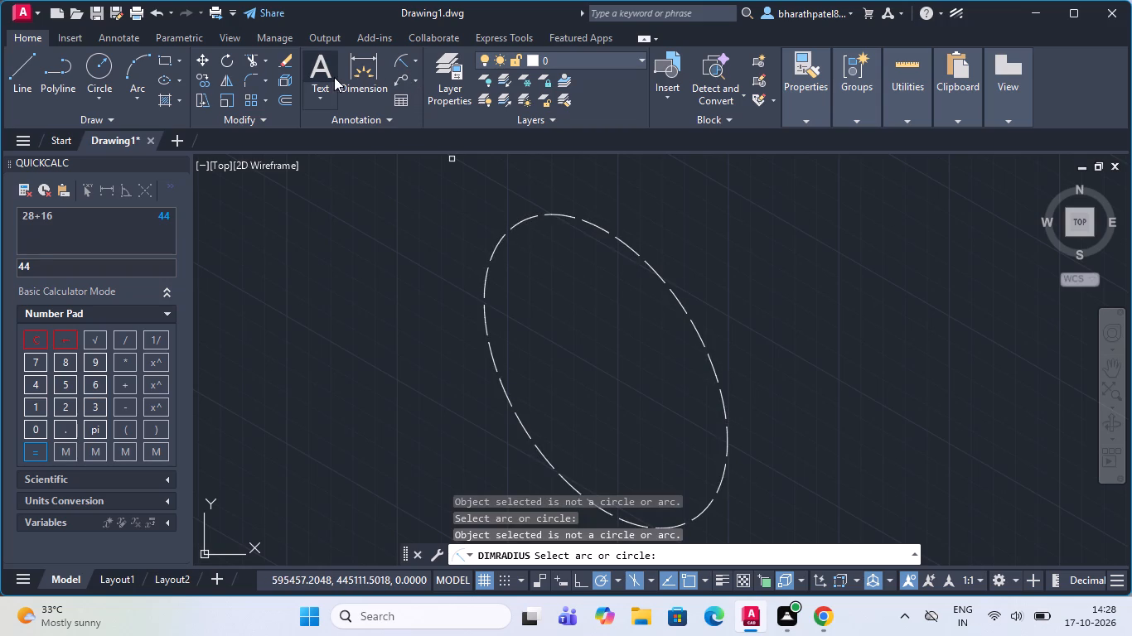
Remove the separate dashed isocircle with the Trim command.
left_click(254, 60)
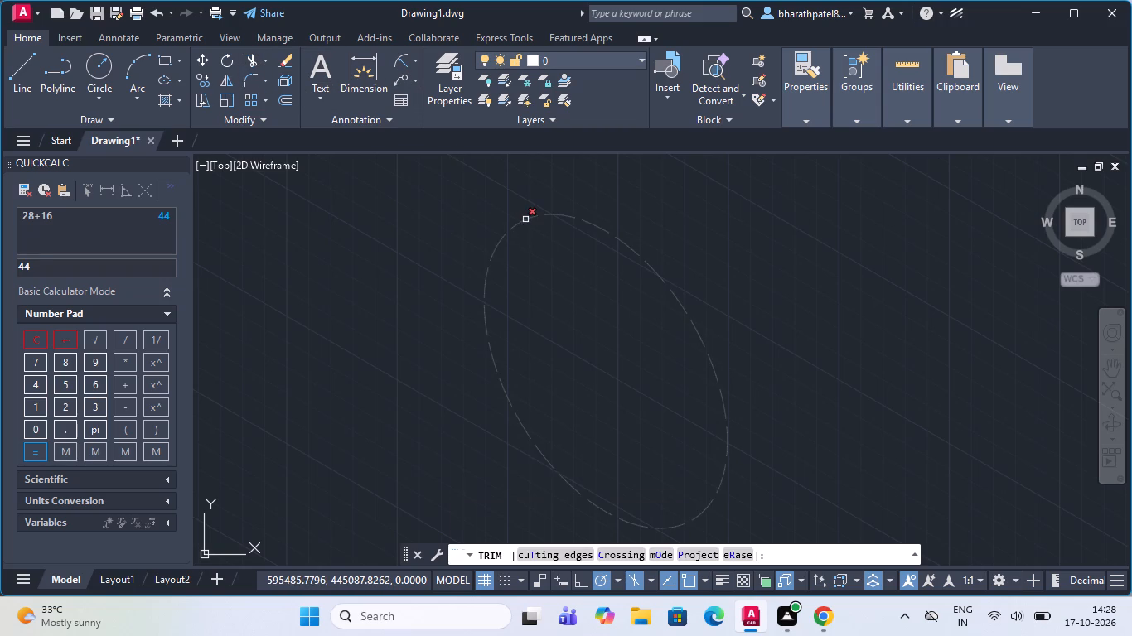
left_click(524, 223)
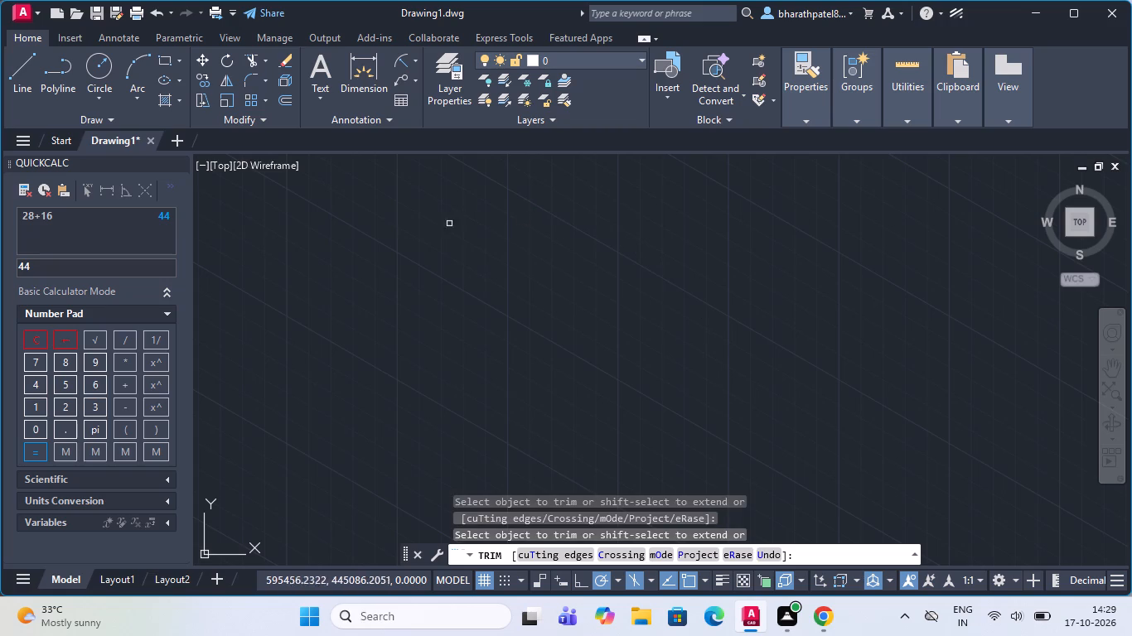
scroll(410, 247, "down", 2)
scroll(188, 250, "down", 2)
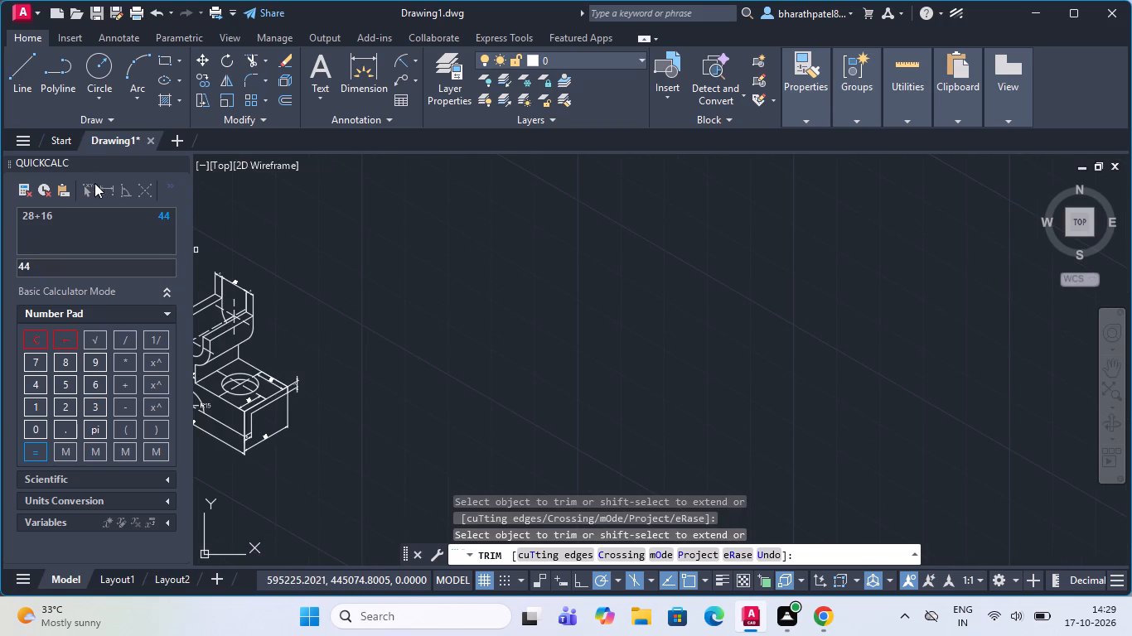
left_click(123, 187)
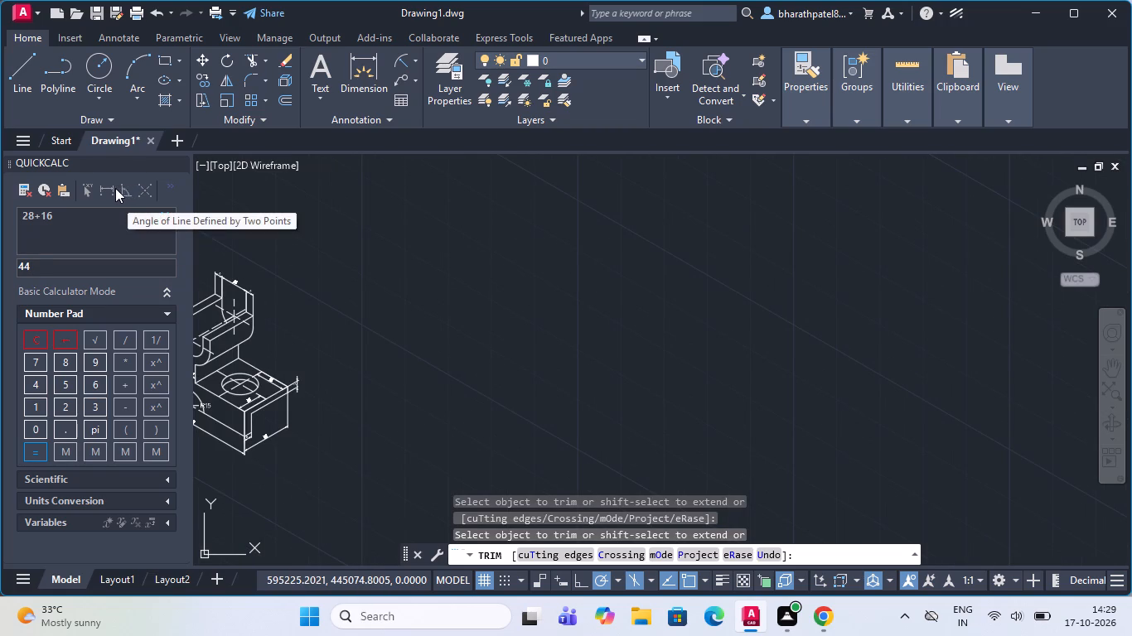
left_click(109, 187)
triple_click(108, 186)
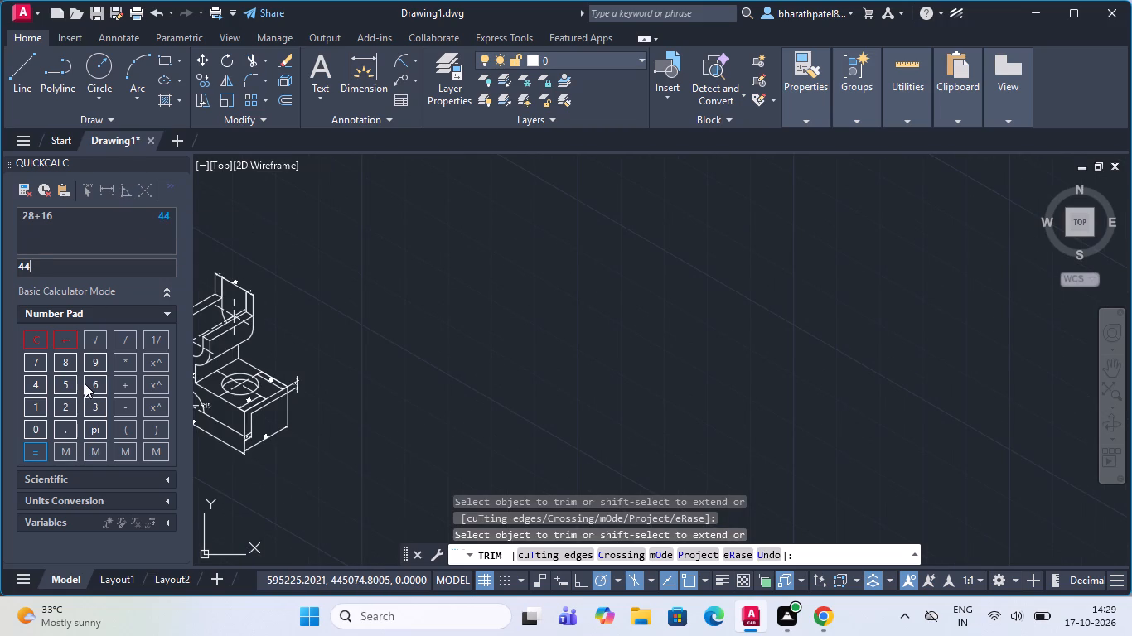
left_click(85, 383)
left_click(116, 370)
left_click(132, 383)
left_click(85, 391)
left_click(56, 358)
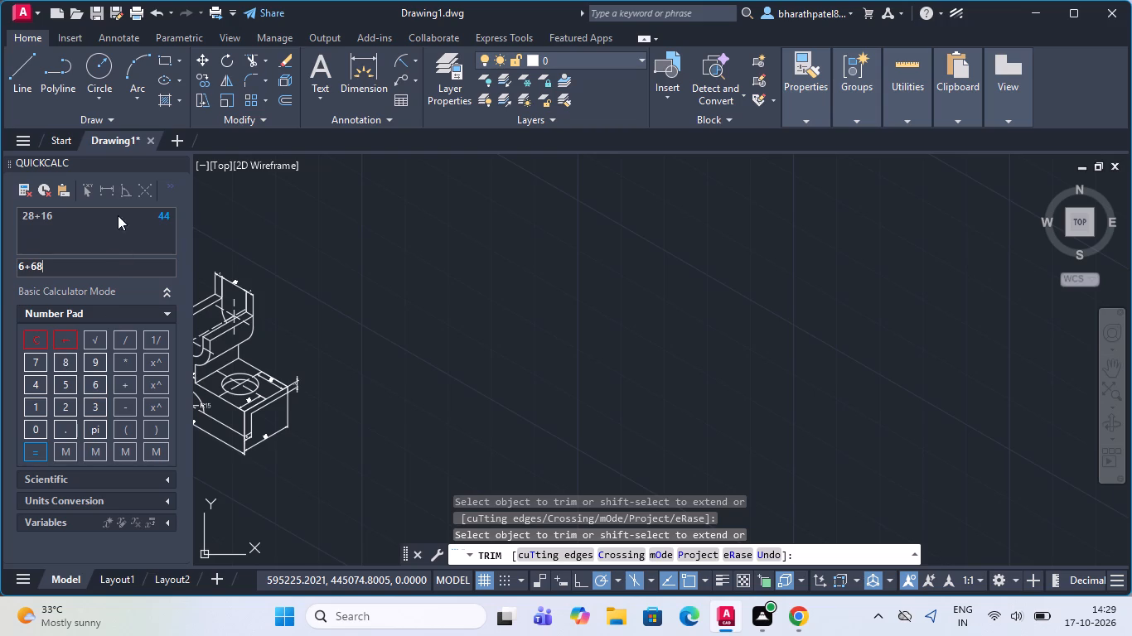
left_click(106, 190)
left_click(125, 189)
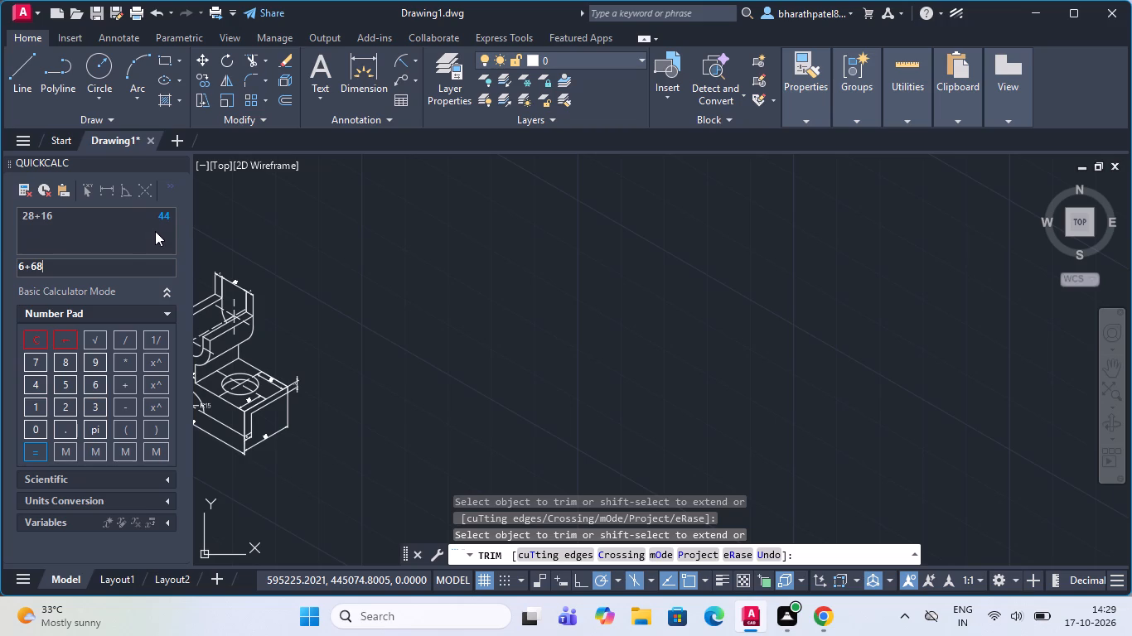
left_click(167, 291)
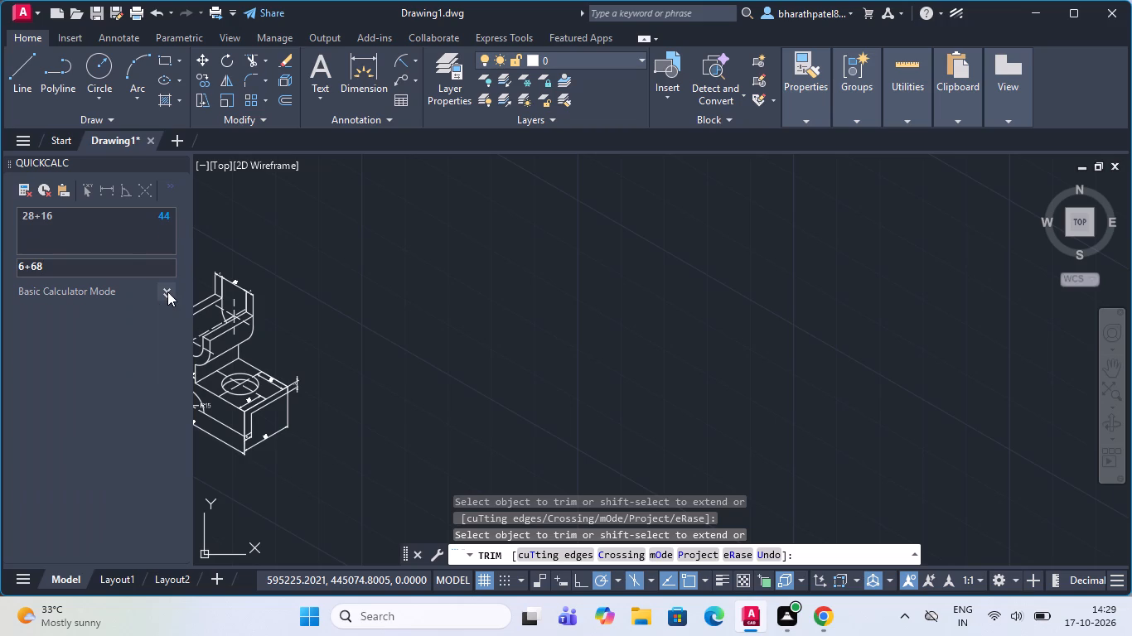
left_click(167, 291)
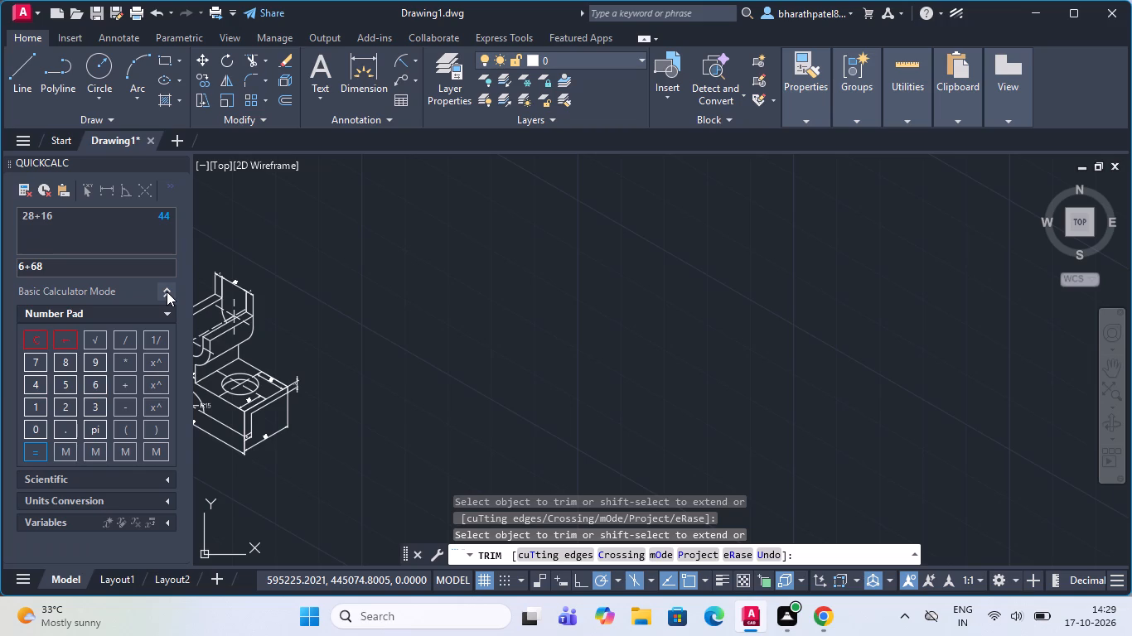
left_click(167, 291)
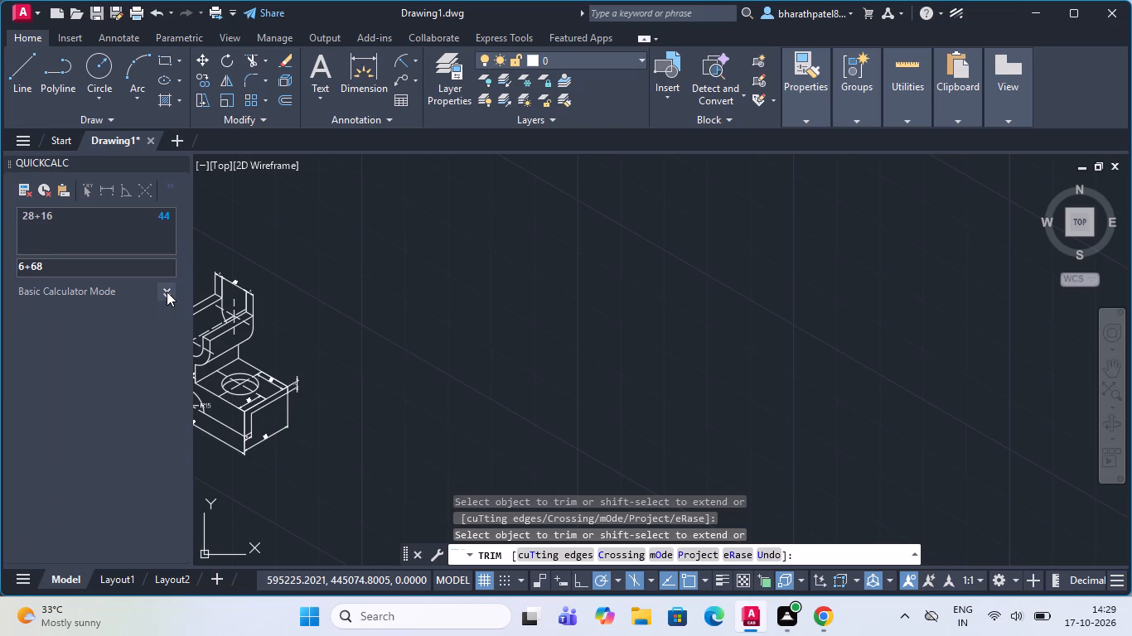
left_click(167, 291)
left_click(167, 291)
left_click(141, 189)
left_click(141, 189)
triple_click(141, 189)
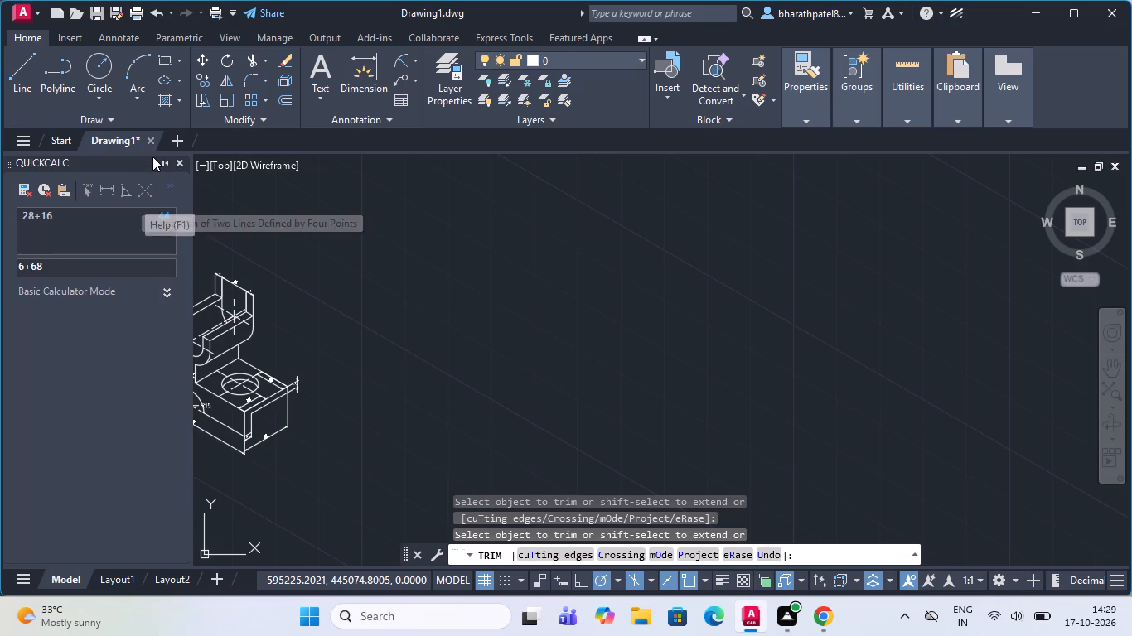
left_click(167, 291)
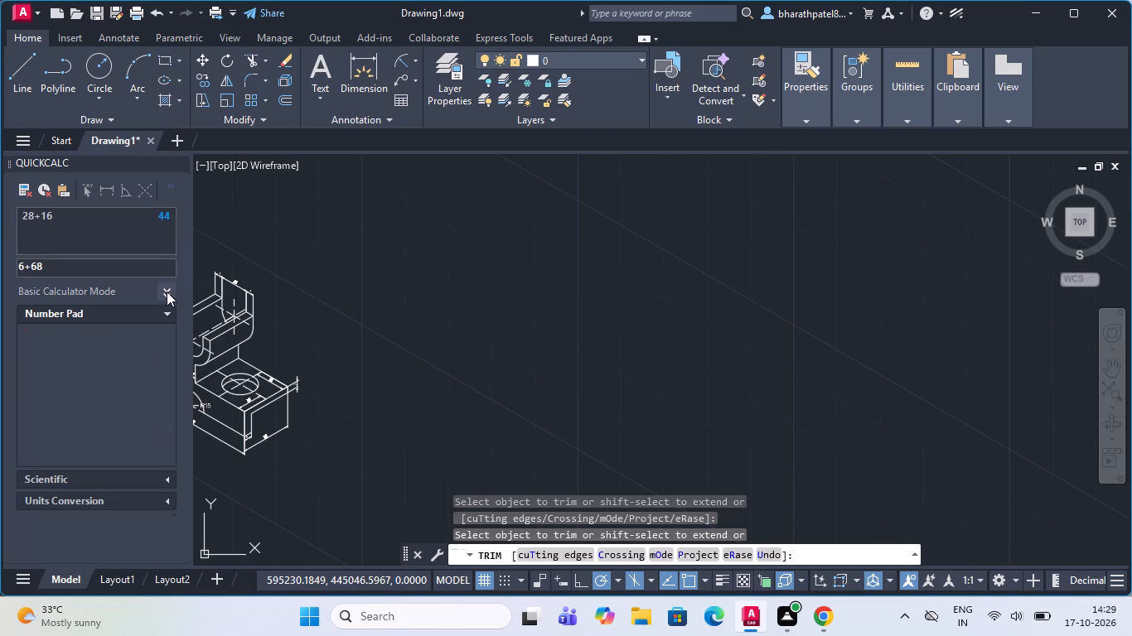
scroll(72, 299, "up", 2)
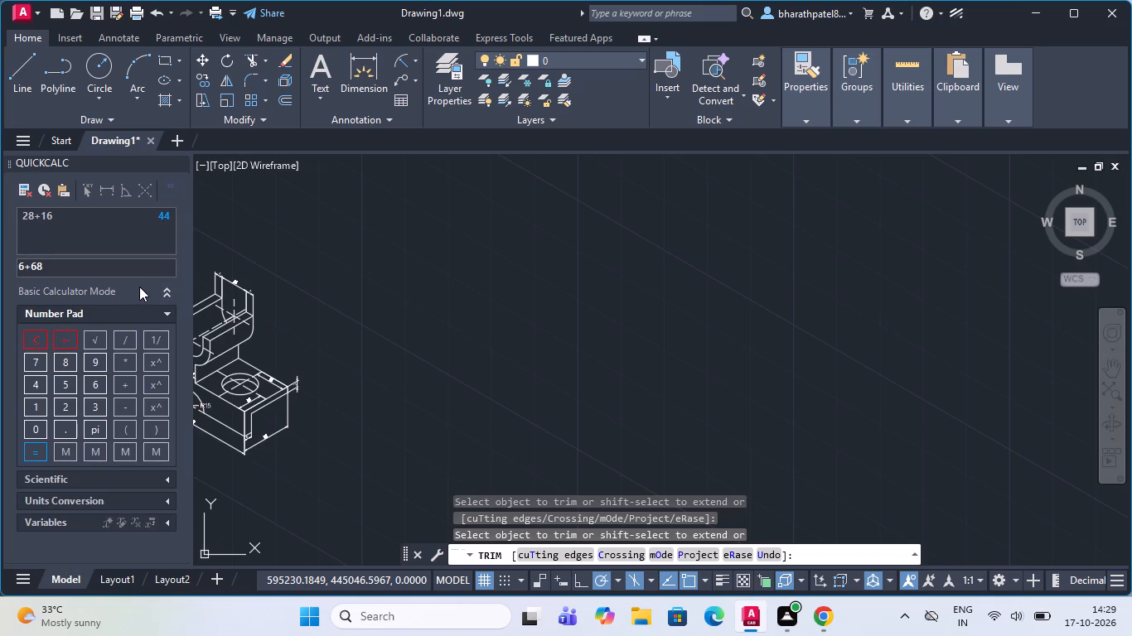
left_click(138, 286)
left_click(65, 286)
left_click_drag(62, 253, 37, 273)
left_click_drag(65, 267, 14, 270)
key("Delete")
Clear the calculator's input value and its calculation history.
left_click_drag(54, 210, 41, 205)
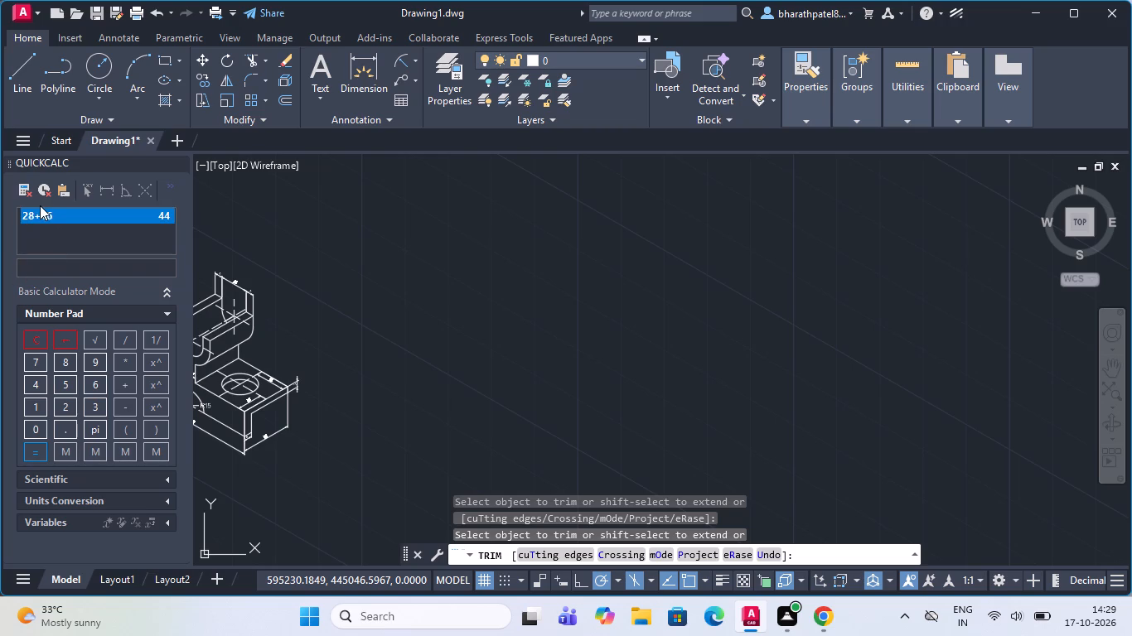
left_click(40, 205)
left_click_drag(36, 209, 70, 201)
left_click(122, 190)
left_click_drag(96, 181, 84, 185)
left_click(25, 184)
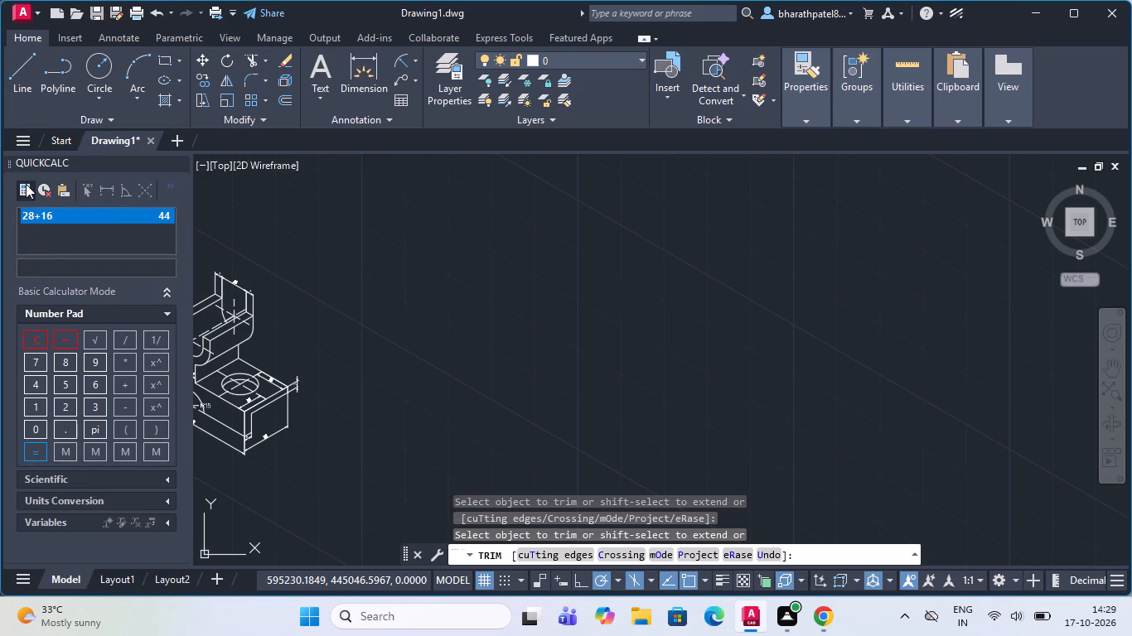
triple_click(23, 183)
left_click(23, 183)
left_click(37, 192)
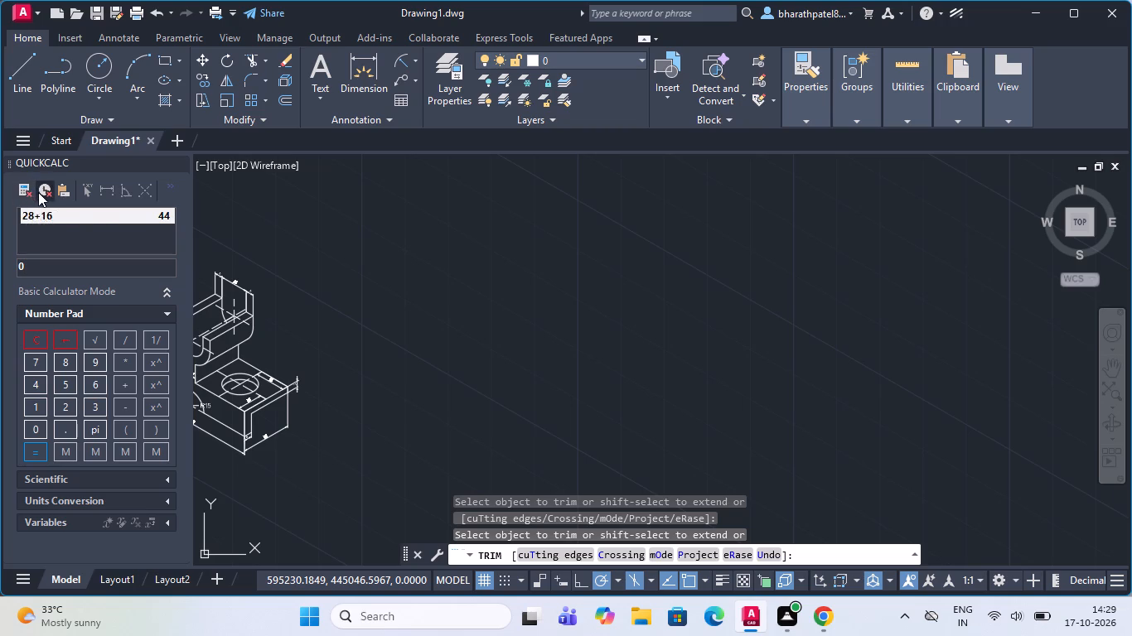
triple_click(39, 192)
Paste the calculator's value 0 to the command line and try its distance-between-two-points tool.
triple_click(72, 190)
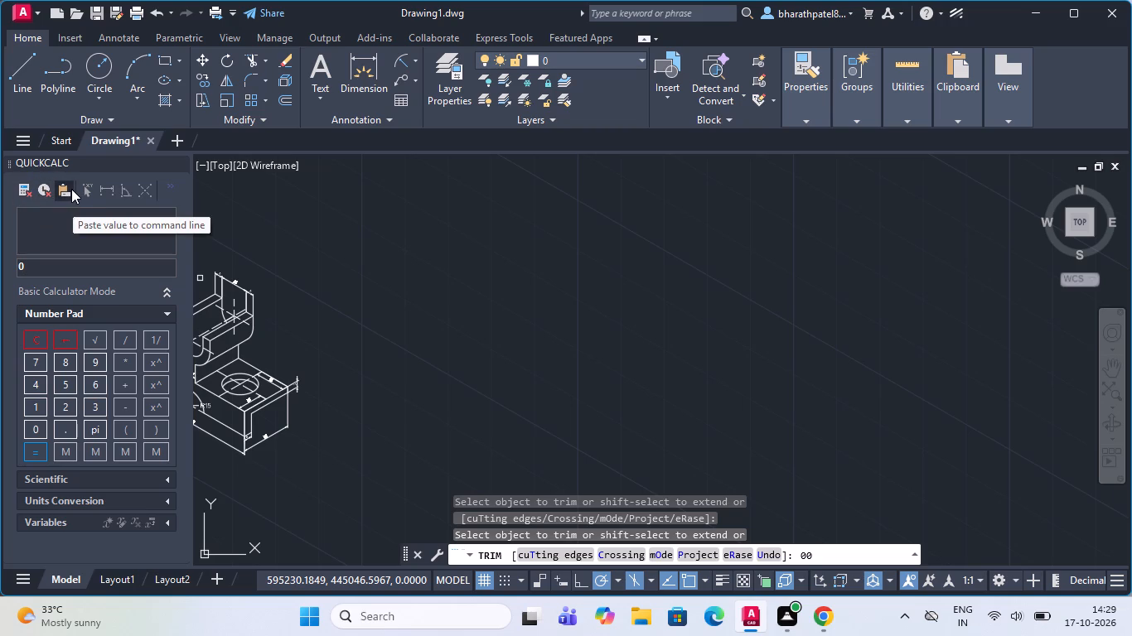
left_click(81, 188)
left_click_drag(83, 188, 104, 189)
double_click(104, 189)
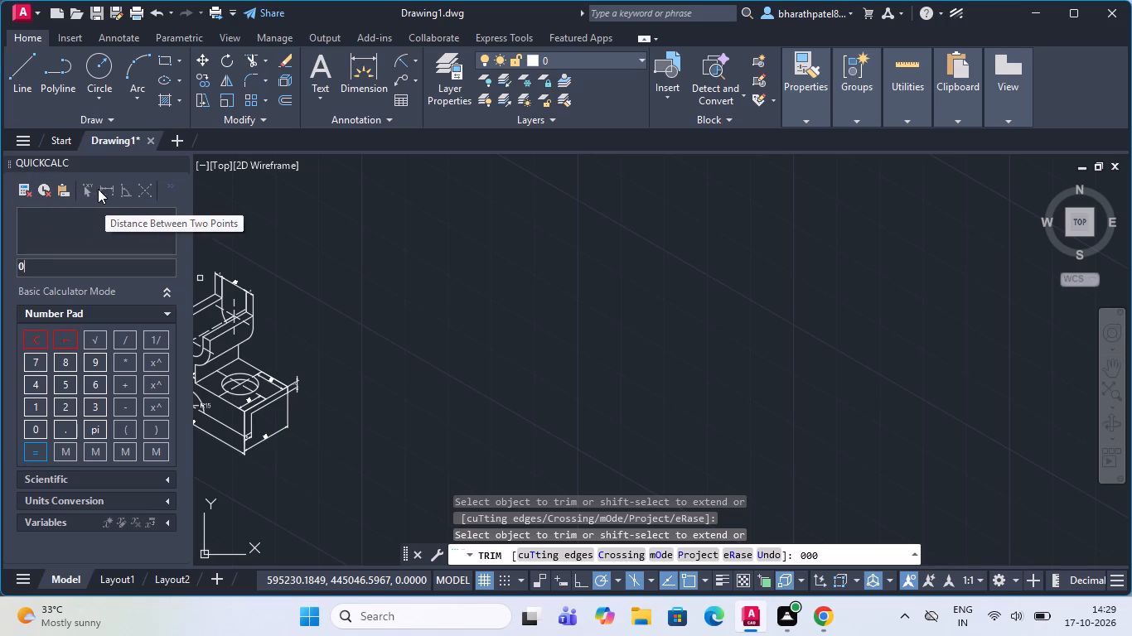
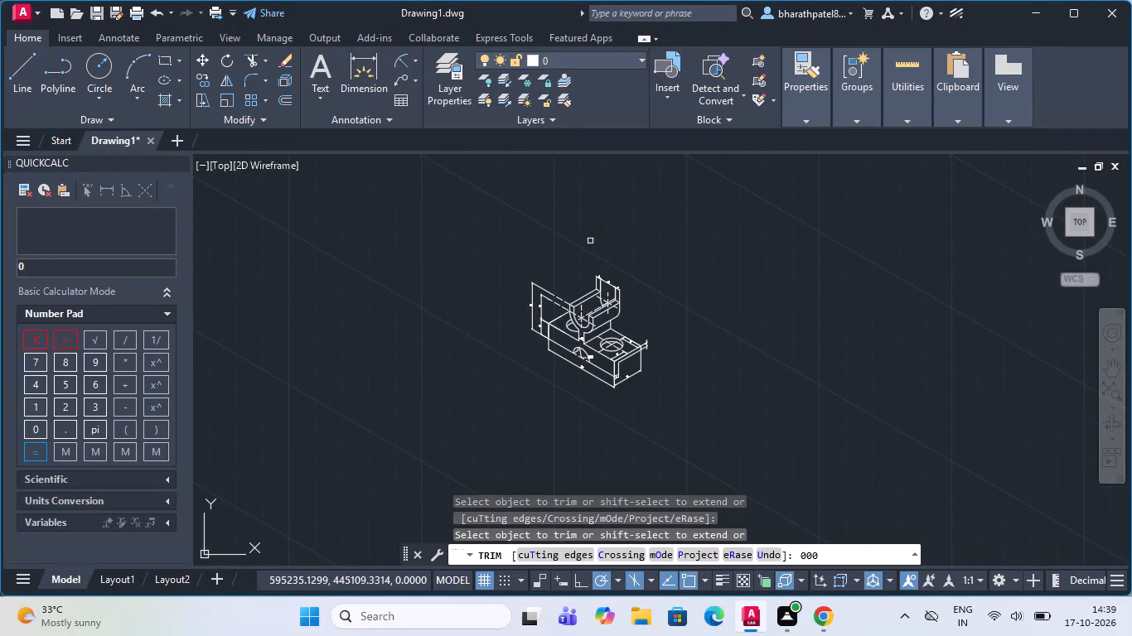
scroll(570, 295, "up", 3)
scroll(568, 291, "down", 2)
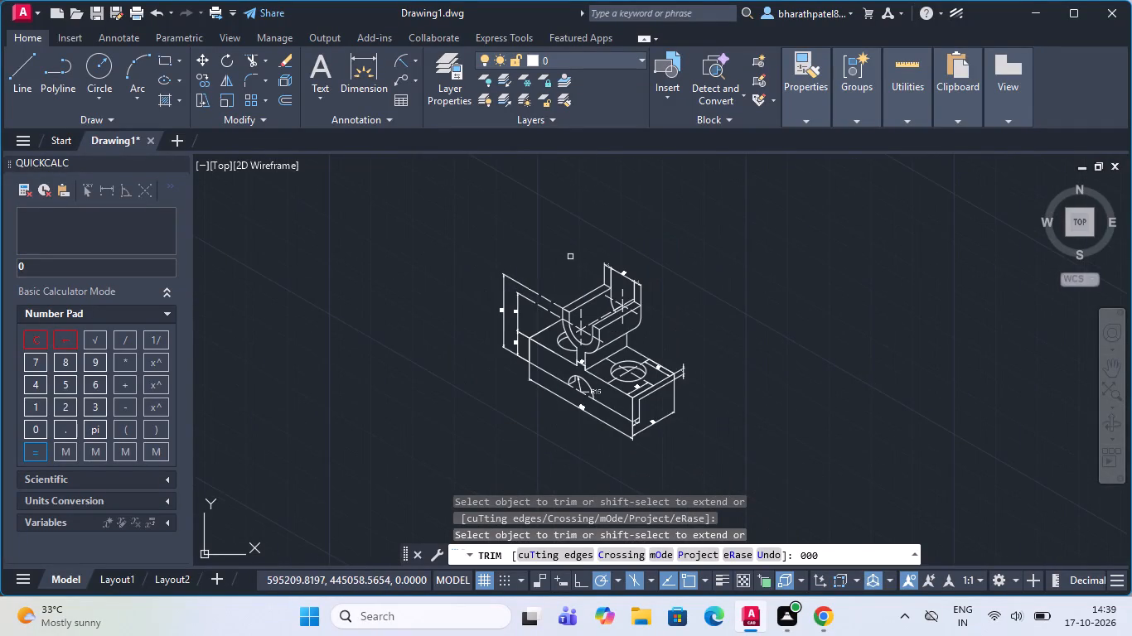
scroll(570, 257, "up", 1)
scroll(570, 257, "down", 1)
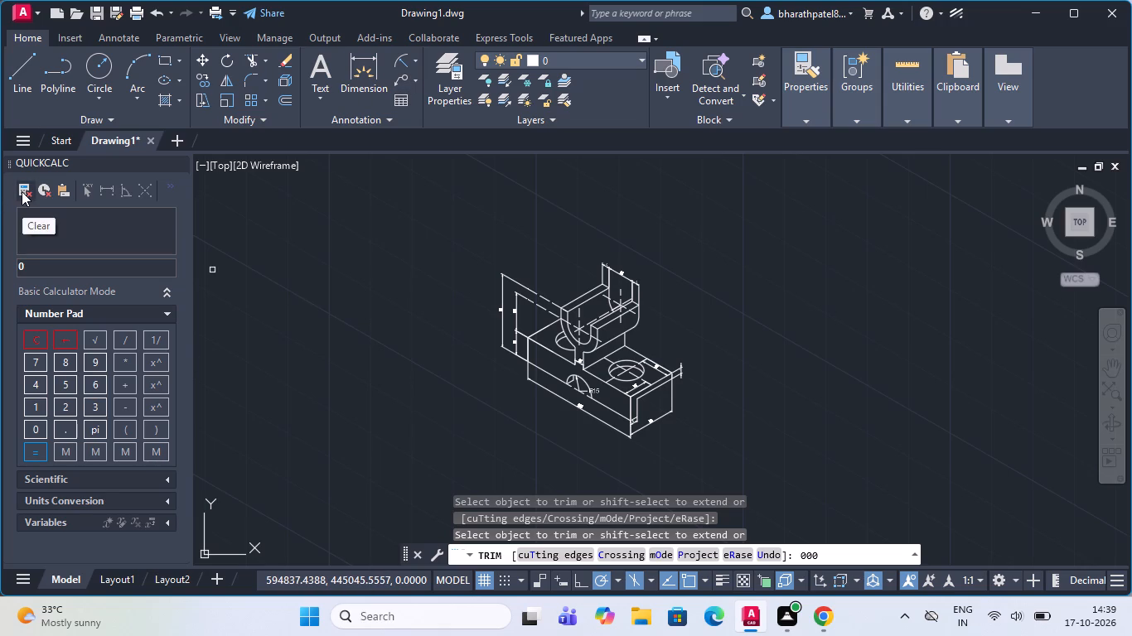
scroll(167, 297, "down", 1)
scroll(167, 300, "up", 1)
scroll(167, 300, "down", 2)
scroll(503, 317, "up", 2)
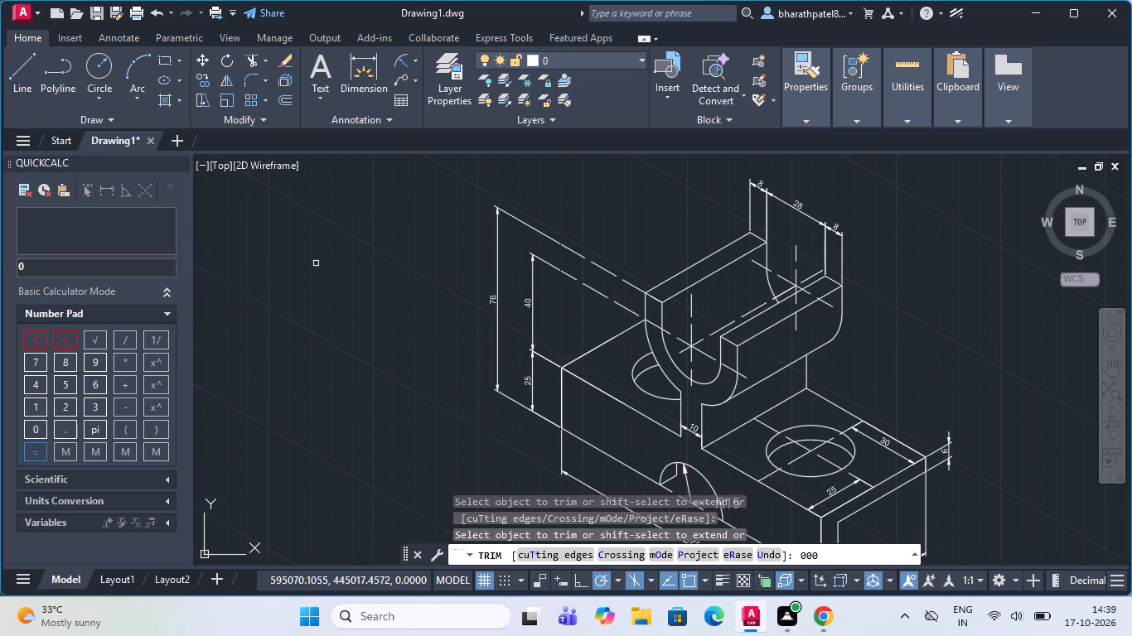
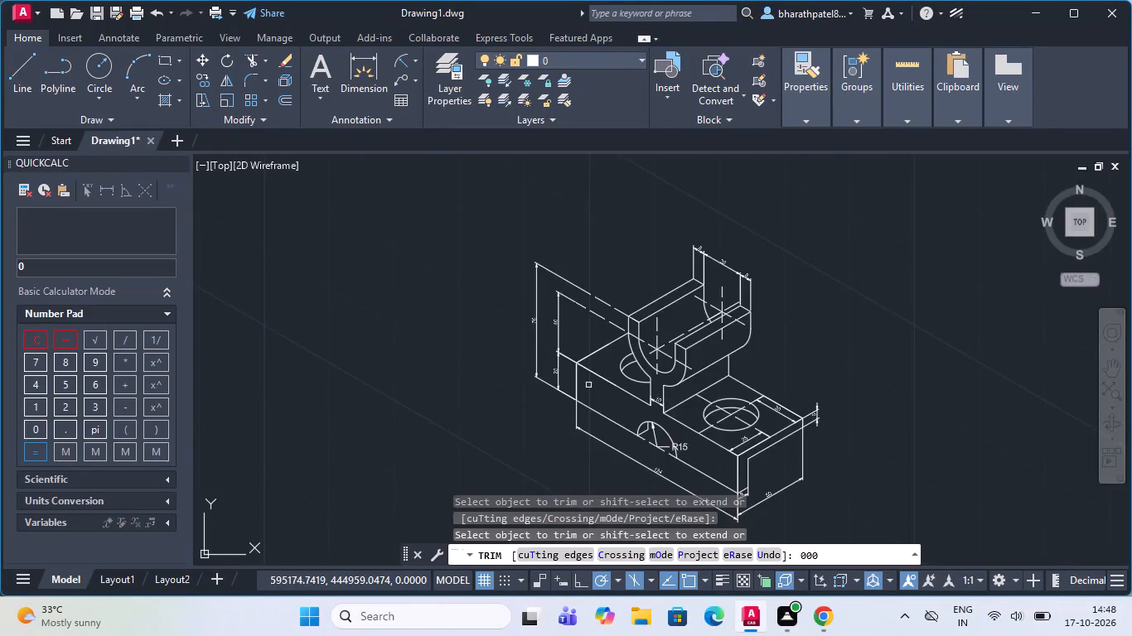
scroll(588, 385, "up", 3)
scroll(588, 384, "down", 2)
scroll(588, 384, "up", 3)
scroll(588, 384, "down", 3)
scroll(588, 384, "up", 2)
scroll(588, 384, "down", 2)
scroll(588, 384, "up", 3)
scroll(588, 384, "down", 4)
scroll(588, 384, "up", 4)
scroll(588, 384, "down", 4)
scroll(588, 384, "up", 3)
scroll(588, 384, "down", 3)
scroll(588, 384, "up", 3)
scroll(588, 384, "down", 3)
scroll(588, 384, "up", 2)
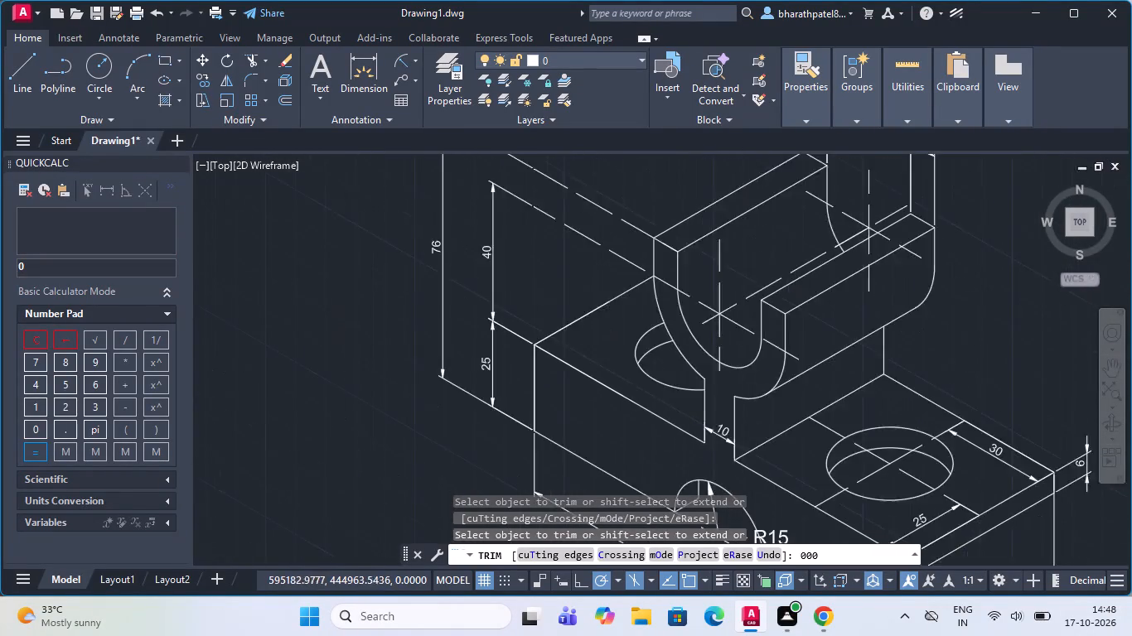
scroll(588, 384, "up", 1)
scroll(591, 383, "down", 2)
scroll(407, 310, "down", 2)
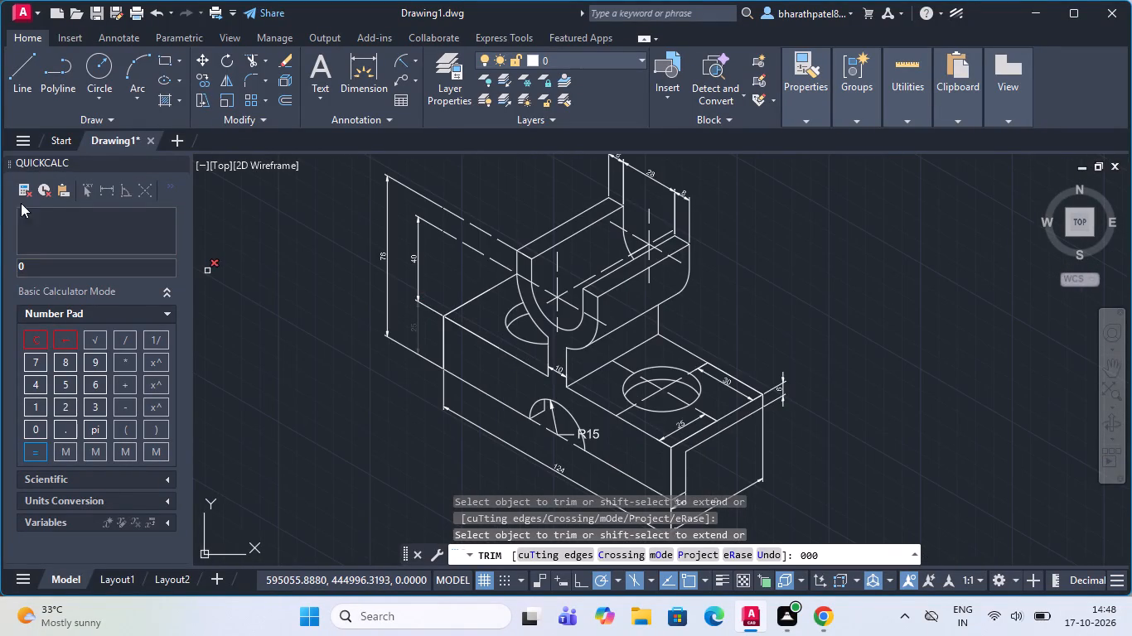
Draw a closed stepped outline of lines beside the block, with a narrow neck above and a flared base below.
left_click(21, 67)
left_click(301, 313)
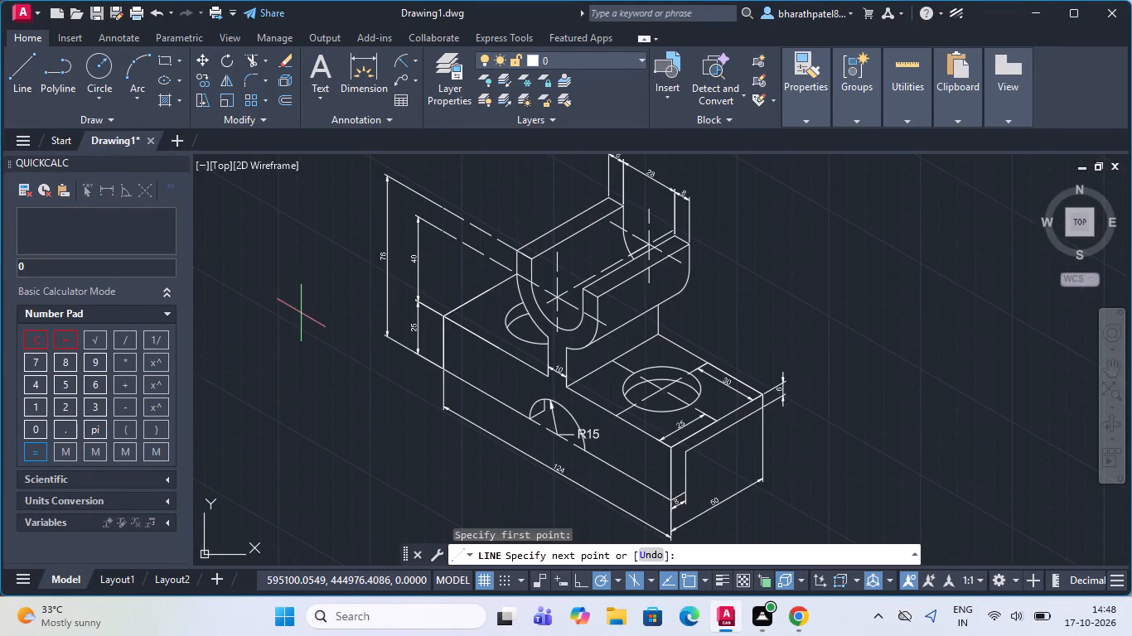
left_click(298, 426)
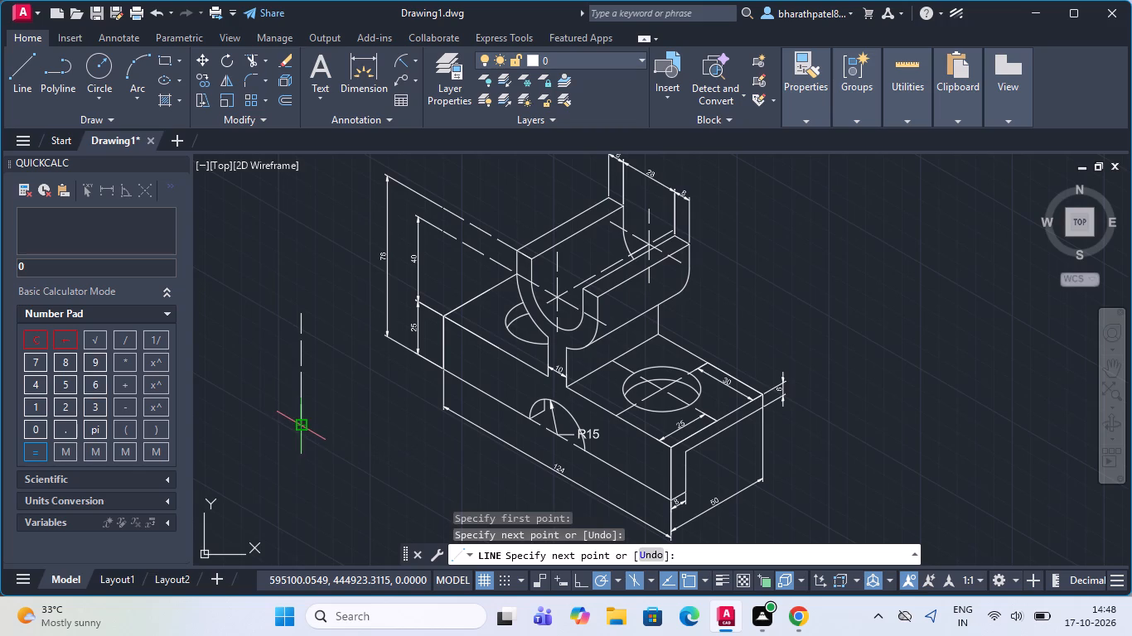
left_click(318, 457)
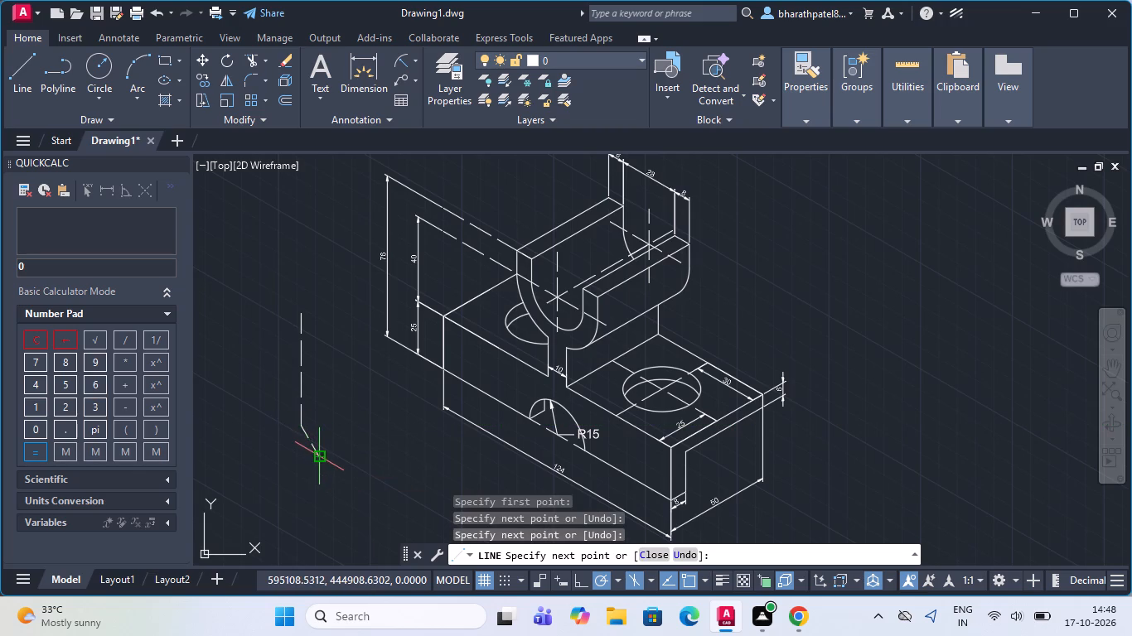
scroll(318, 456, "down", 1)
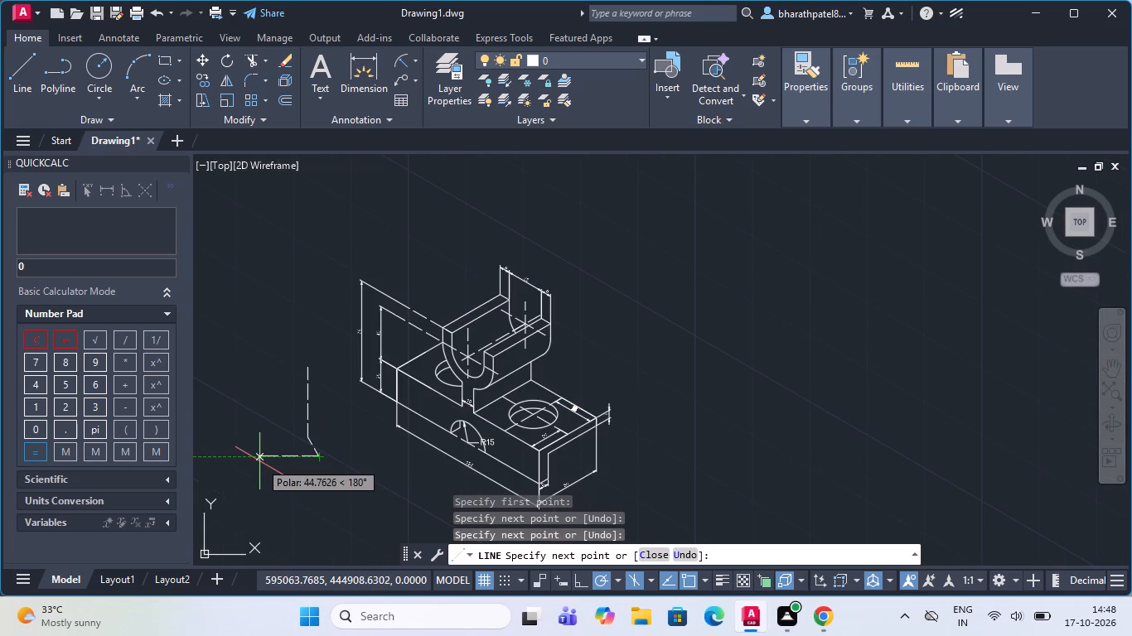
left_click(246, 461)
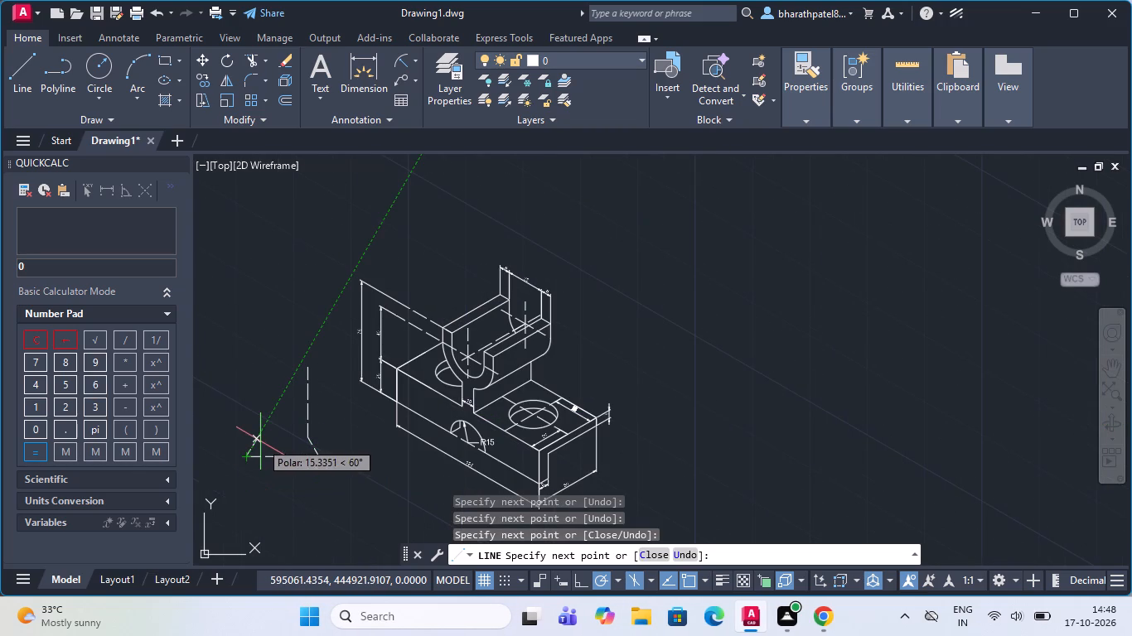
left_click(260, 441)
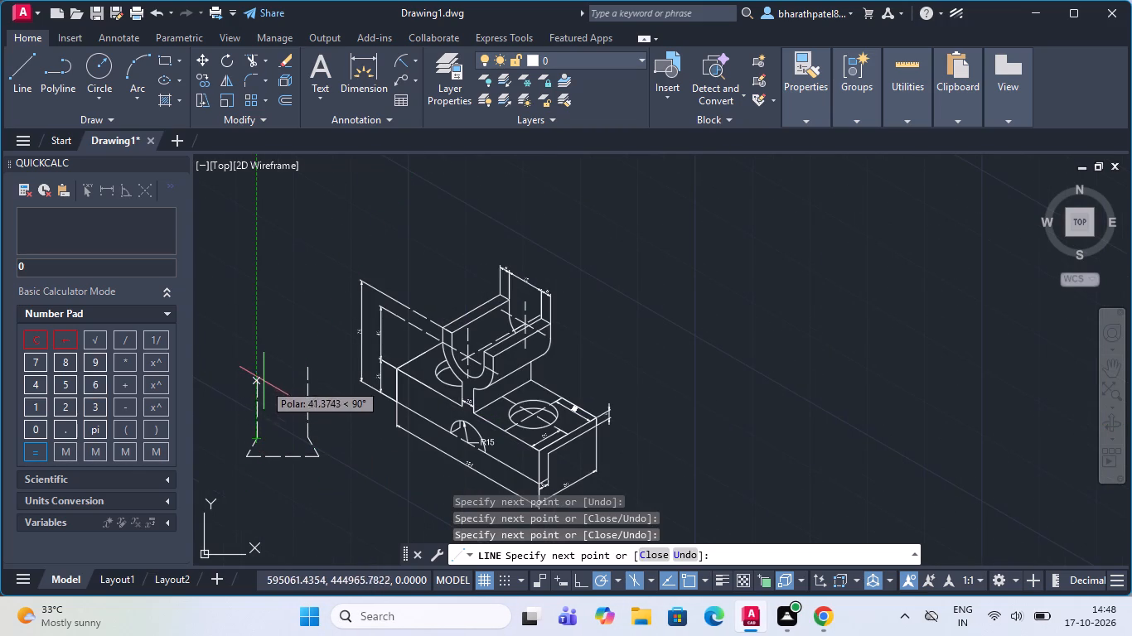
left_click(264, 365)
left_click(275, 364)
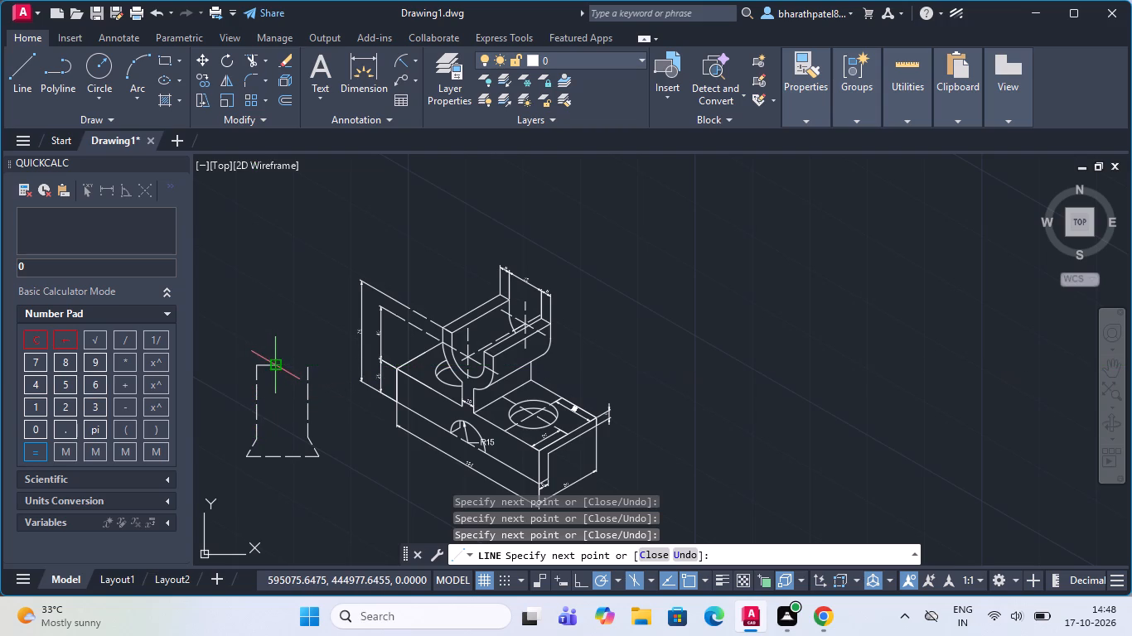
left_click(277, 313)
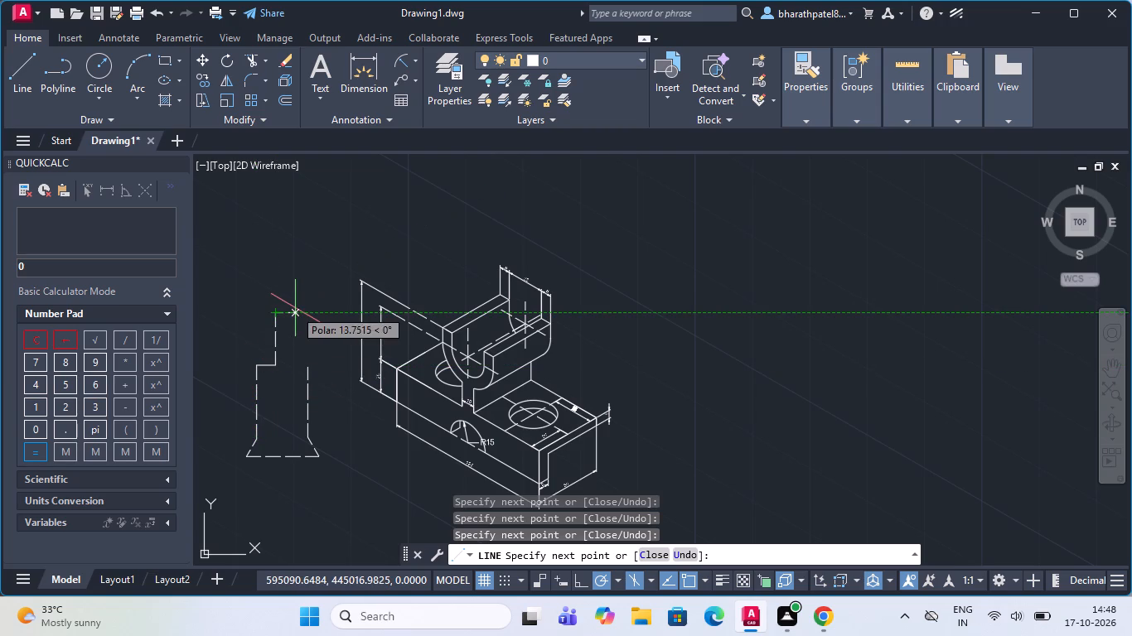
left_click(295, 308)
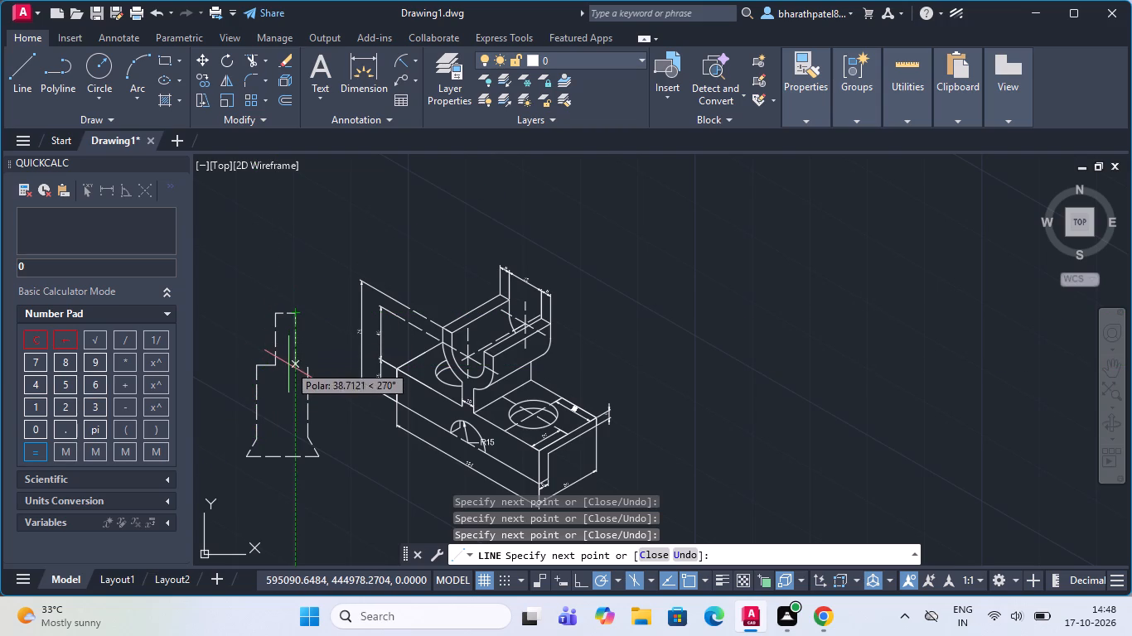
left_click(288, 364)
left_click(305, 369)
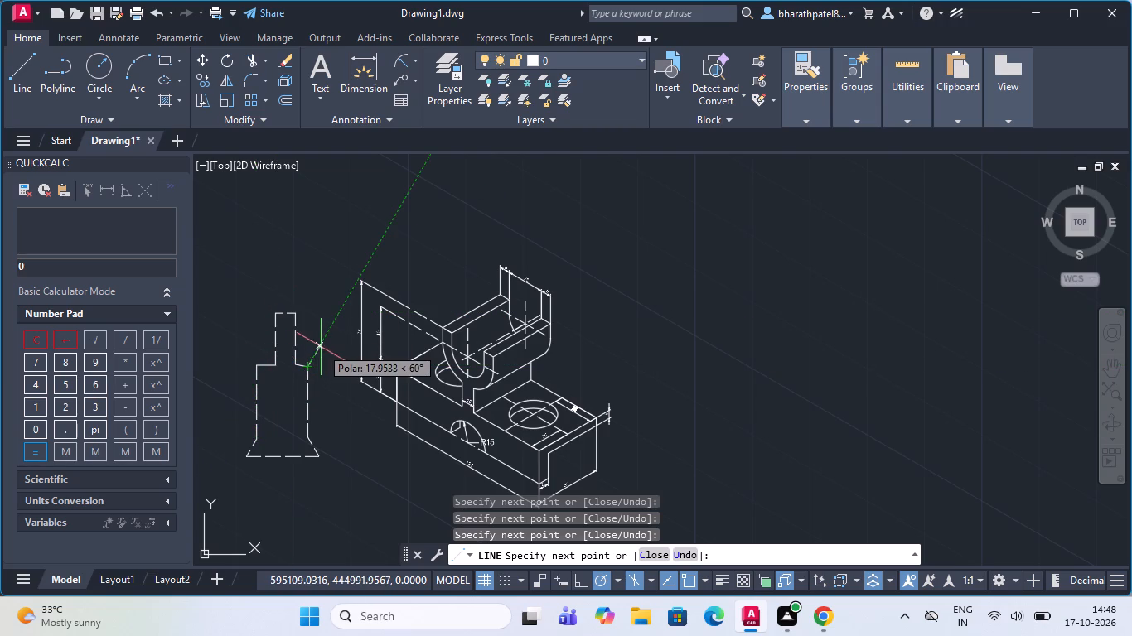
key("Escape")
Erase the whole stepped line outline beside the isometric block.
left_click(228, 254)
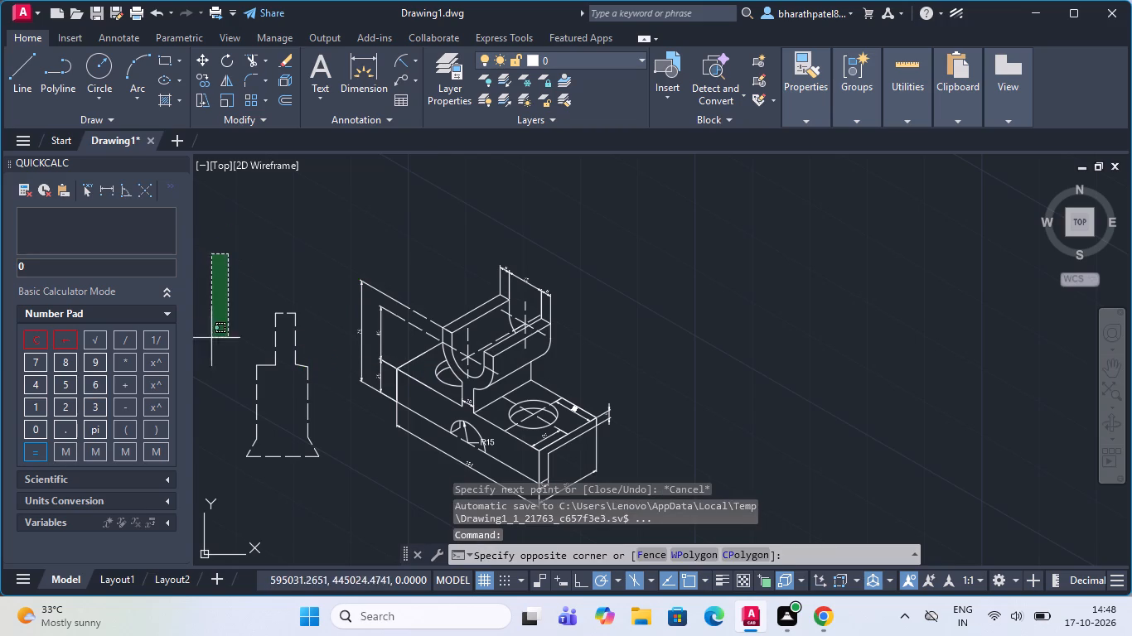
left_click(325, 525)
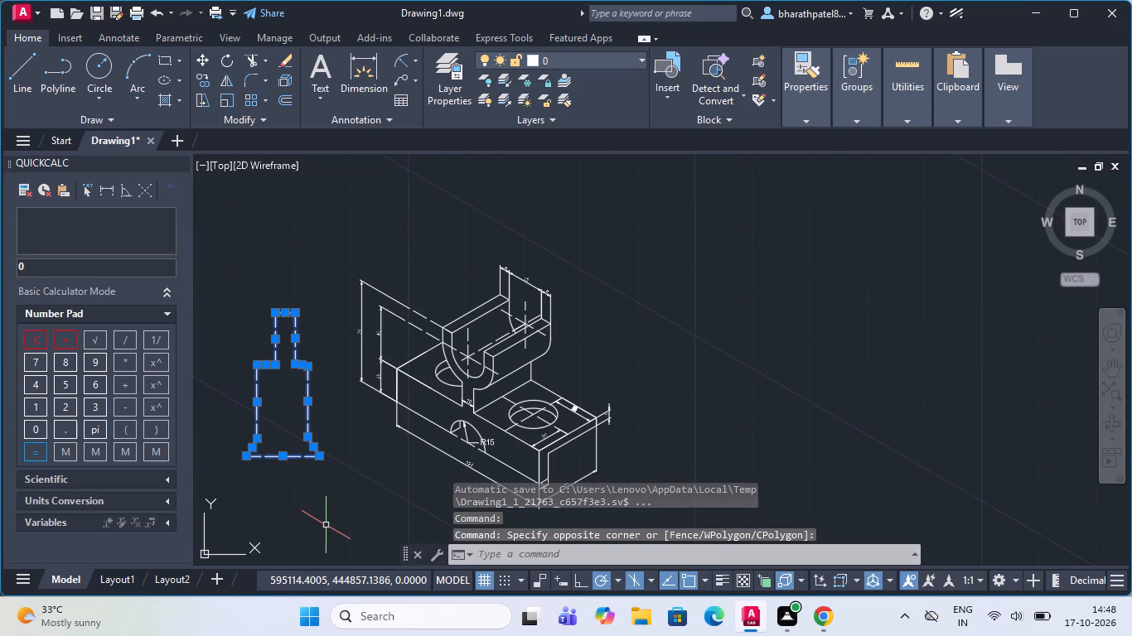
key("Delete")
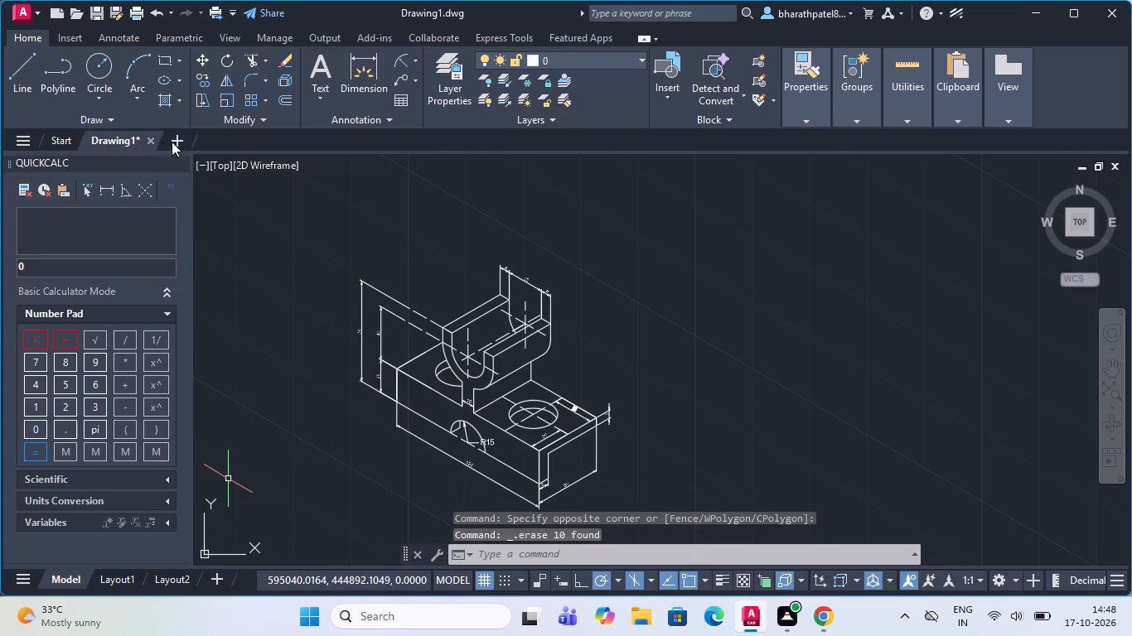
Draw a freehand-sized circle in the empty area above the isometric block.
left_click(100, 70)
scroll(351, 402, "down", 2)
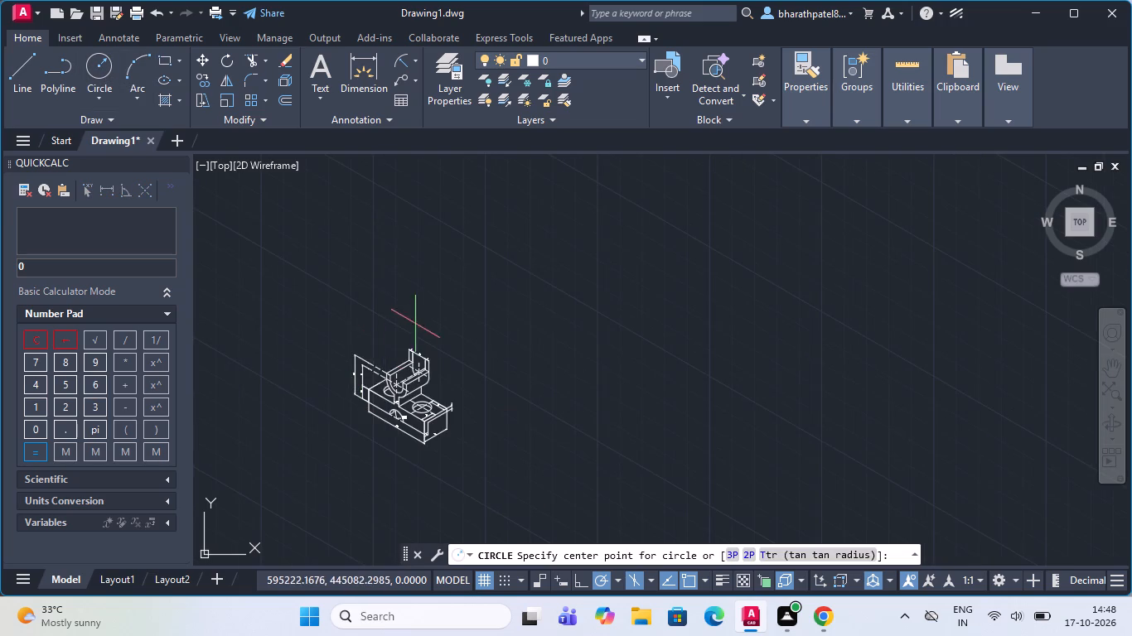
scroll(485, 291, "up", 2)
left_click(474, 302)
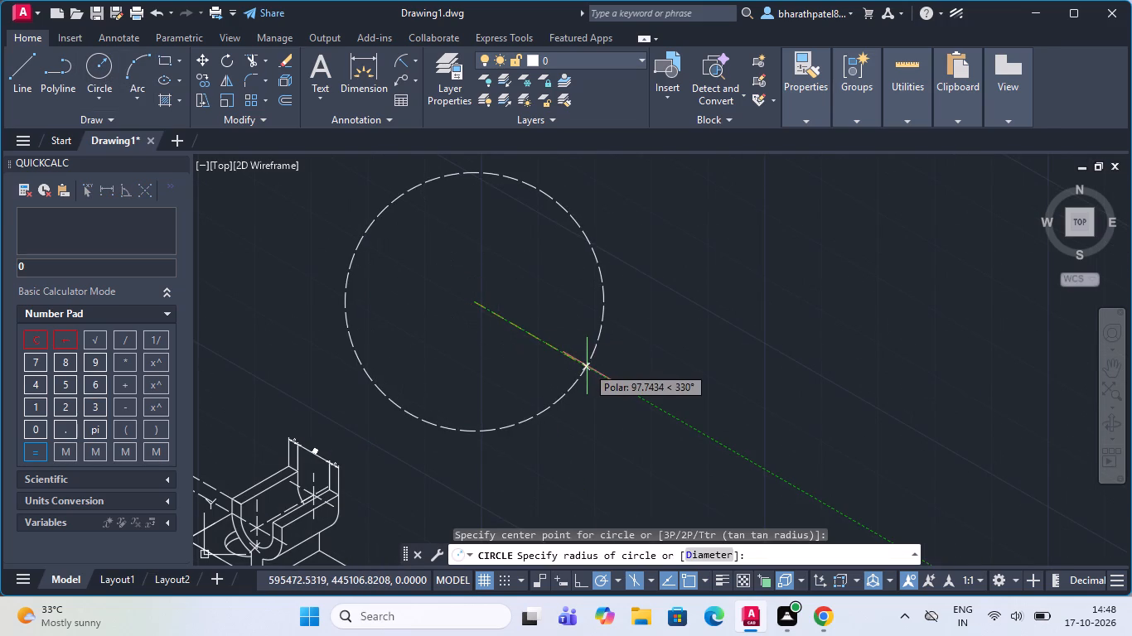
left_click(578, 333)
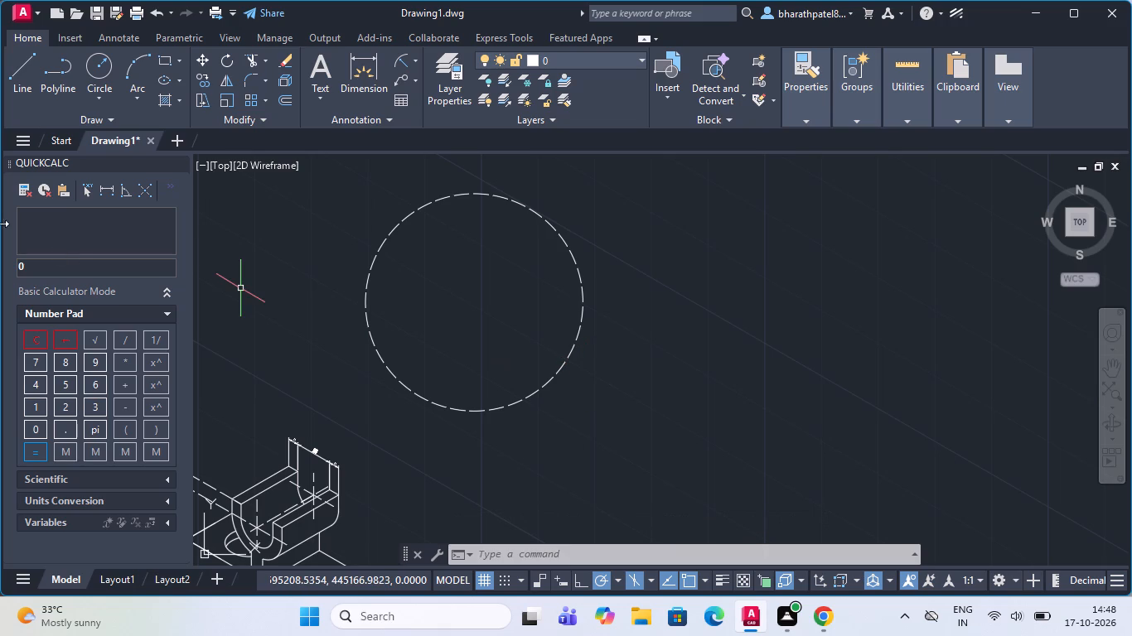
Draw a line triangle from the circle's centre, with one side about 319 units at 30°, another at about 330°, and a near-vertical third side.
left_click_drag(20, 58, 21, 81)
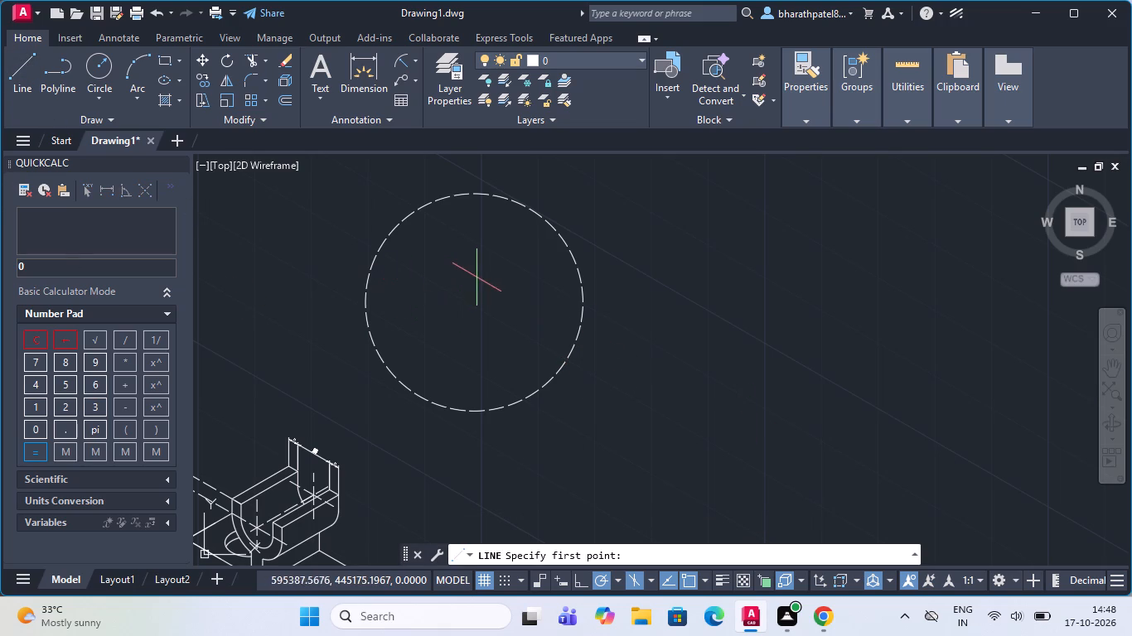
scroll(498, 289, "down", 2)
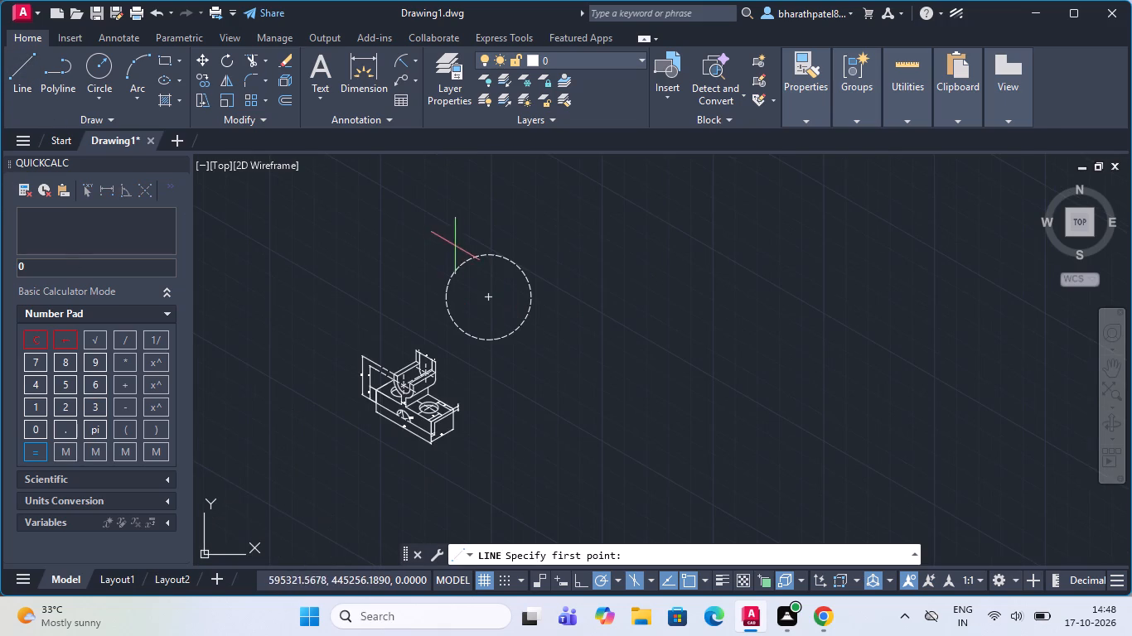
left_click(484, 294)
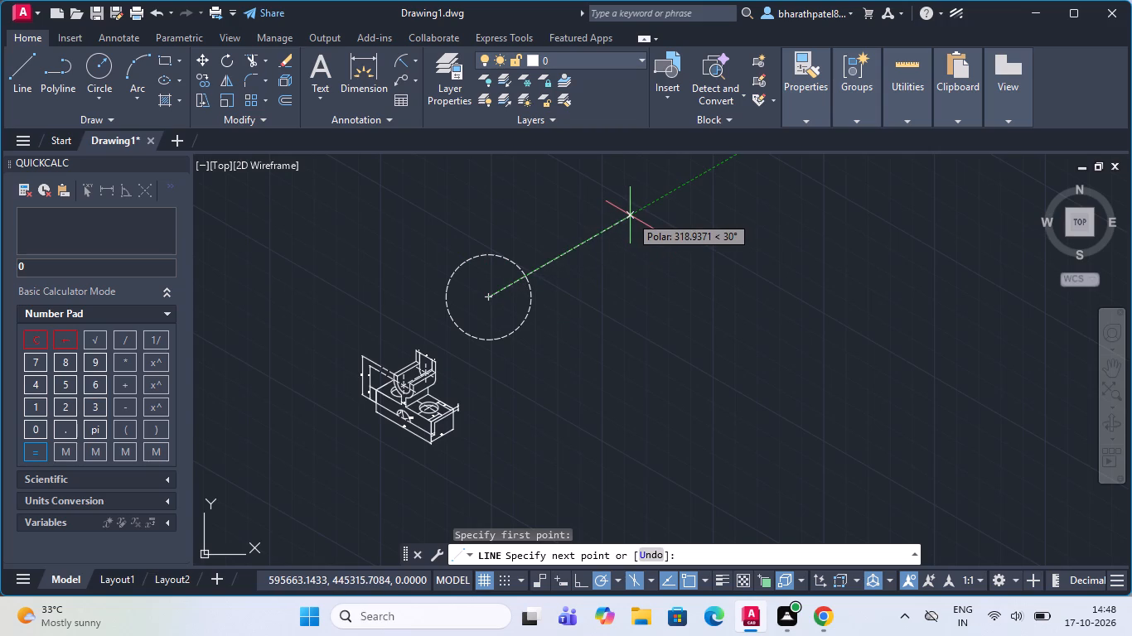
left_click(630, 215)
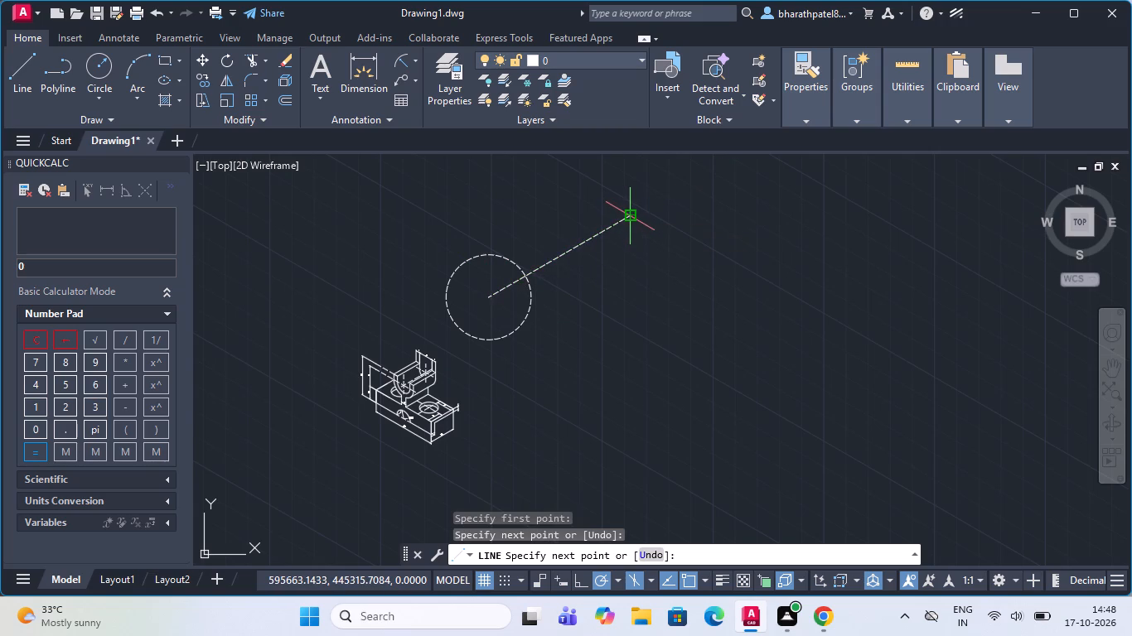
scroll(491, 290, "up", 2)
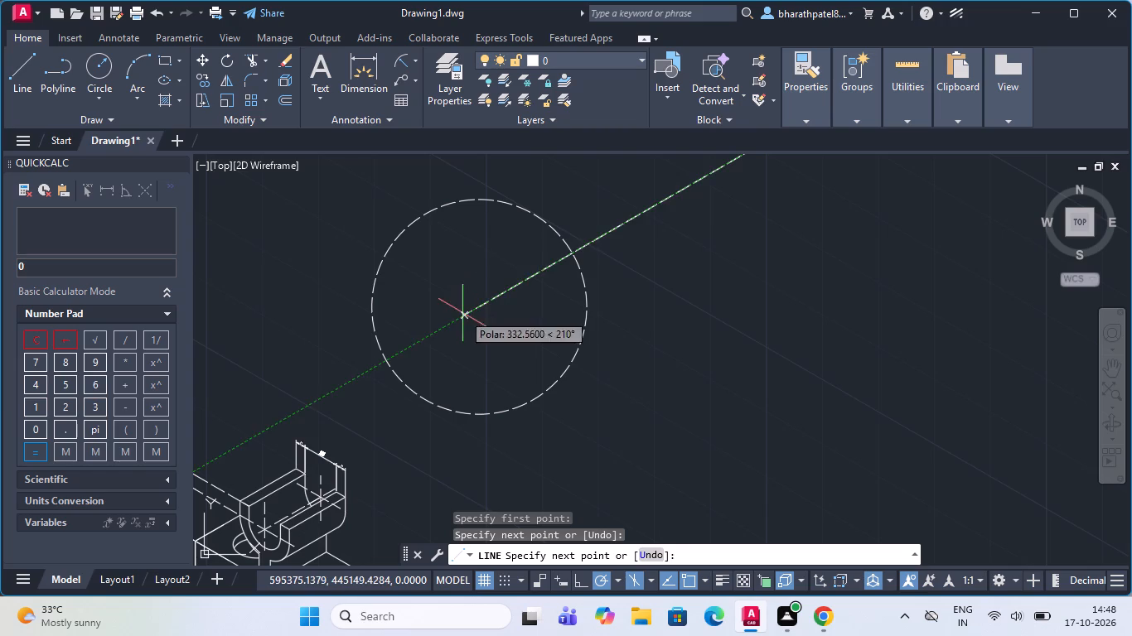
left_click(478, 305)
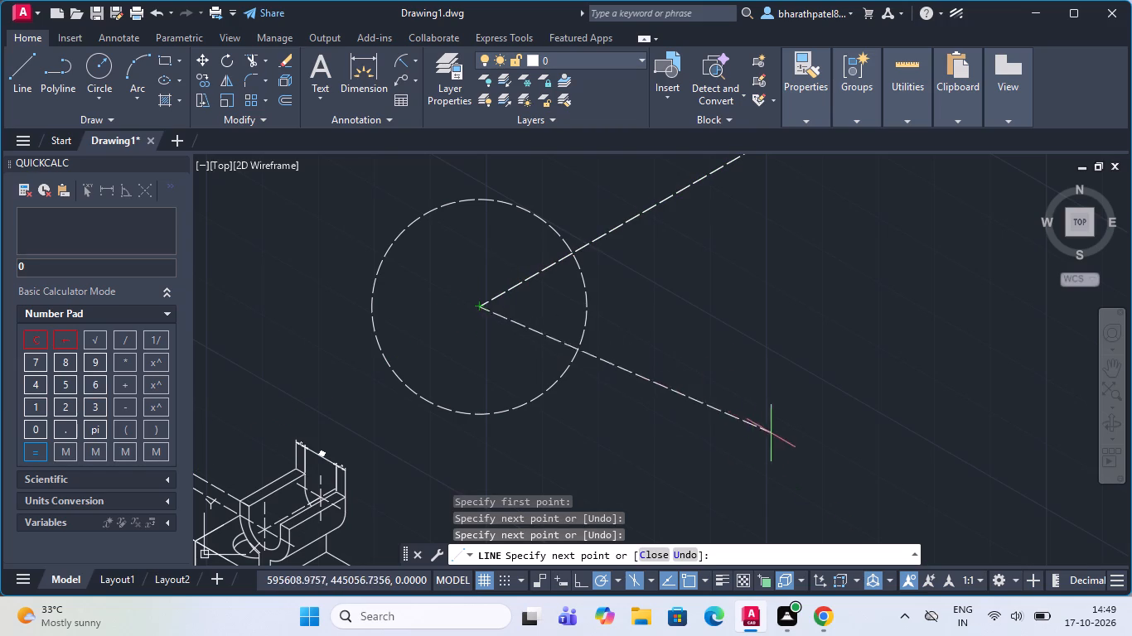
scroll(723, 372, "down", 2)
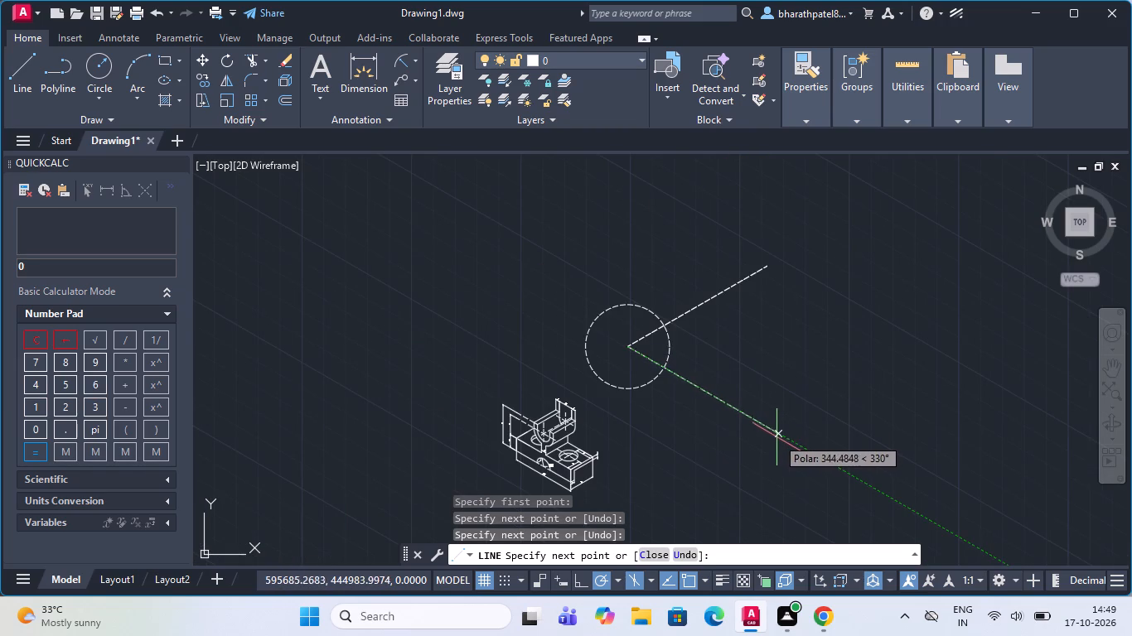
left_click(768, 431)
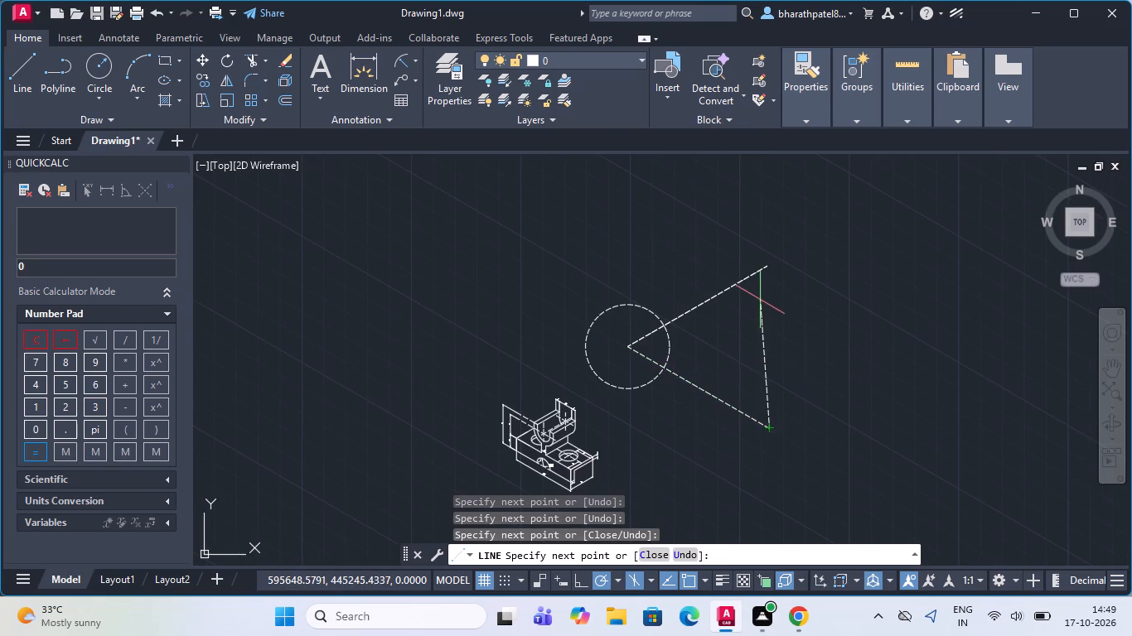
scroll(767, 282, "up", 6)
scroll(767, 282, "down", 3)
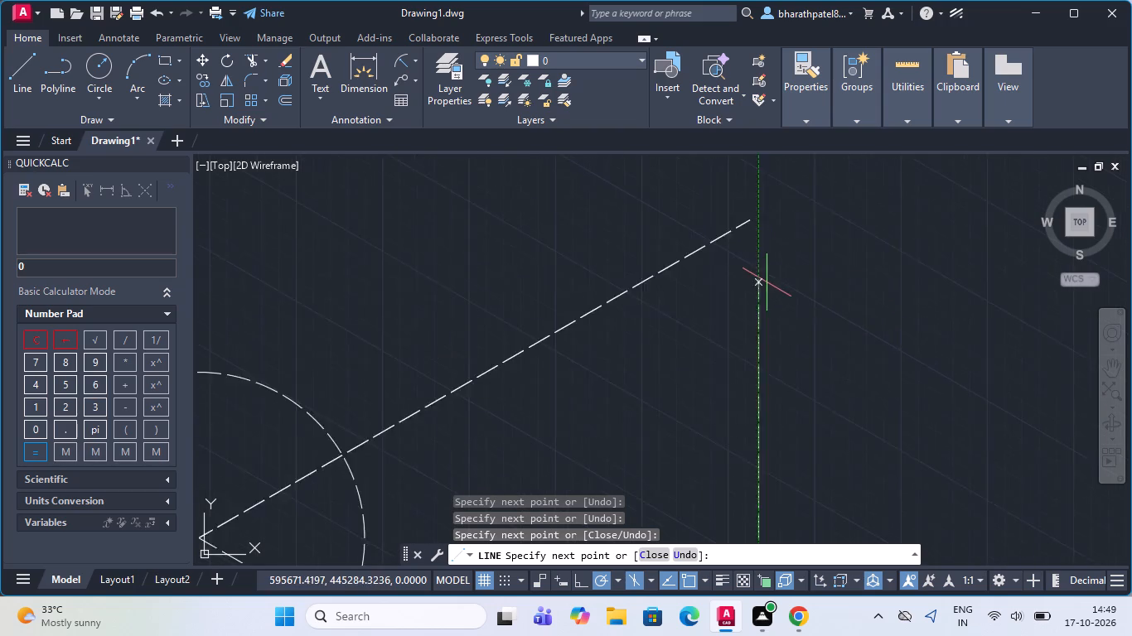
scroll(767, 282, "up", 1)
left_click(734, 186)
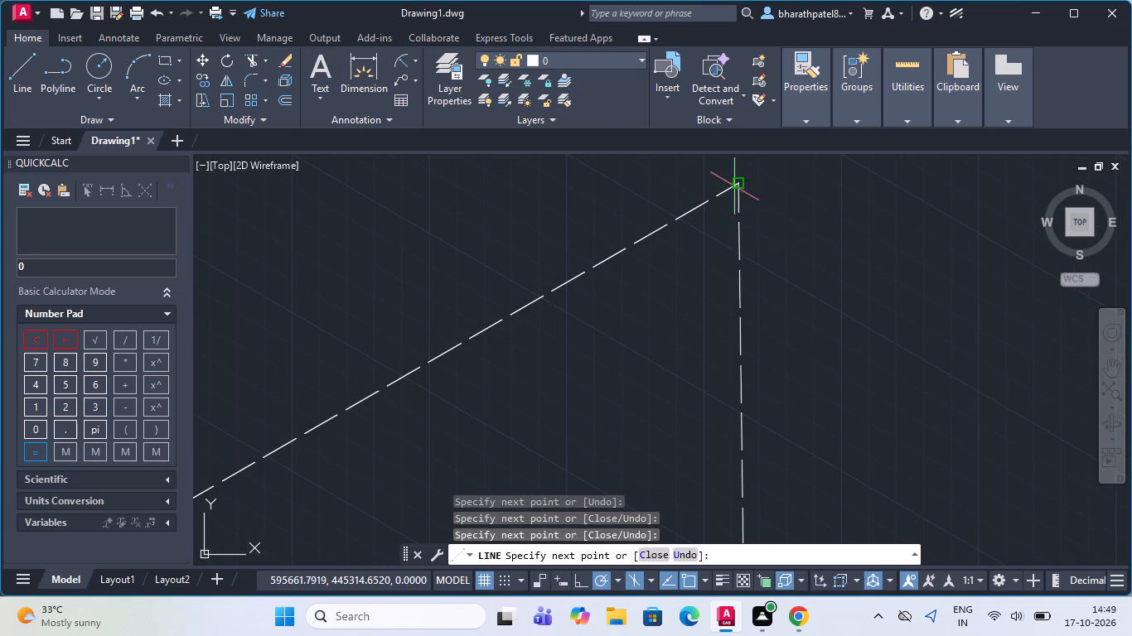
Continue the line back to the circle's centre and draw a horizontal line about 347 units at 0°, extending past the triangle.
scroll(734, 186, "down", 4)
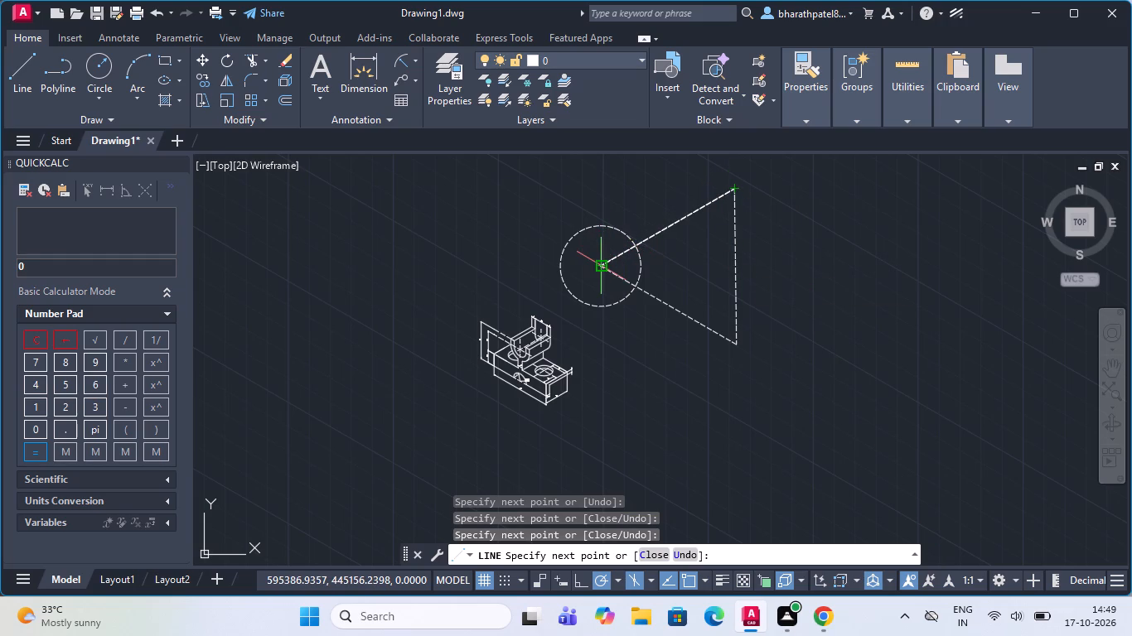
scroll(597, 266, "up", 3)
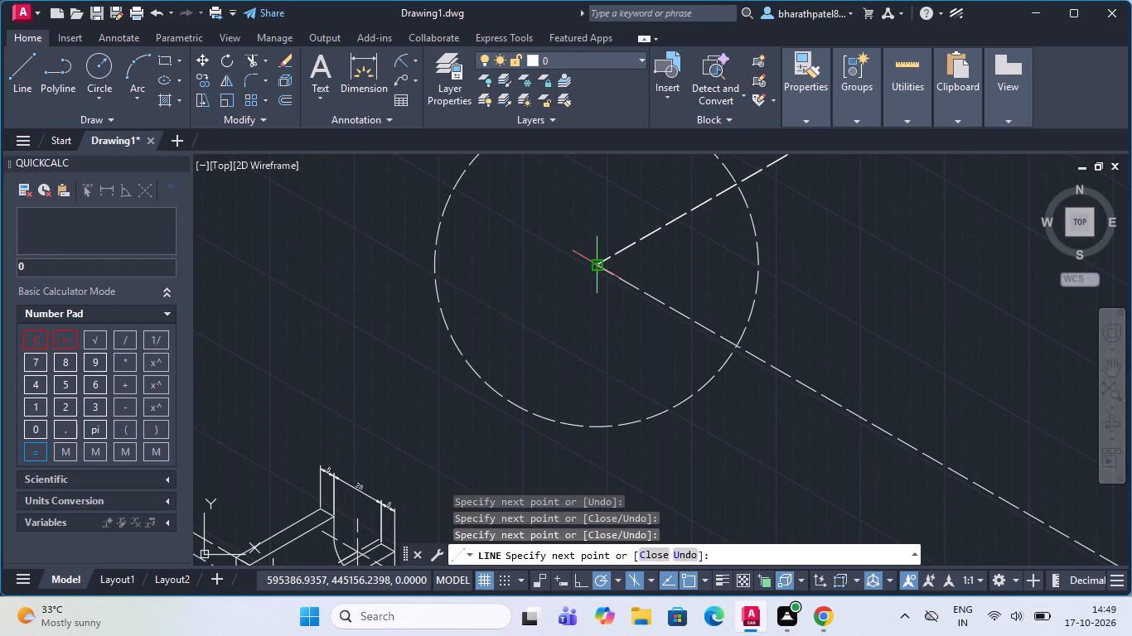
left_click(595, 270)
scroll(595, 270, "down", 5)
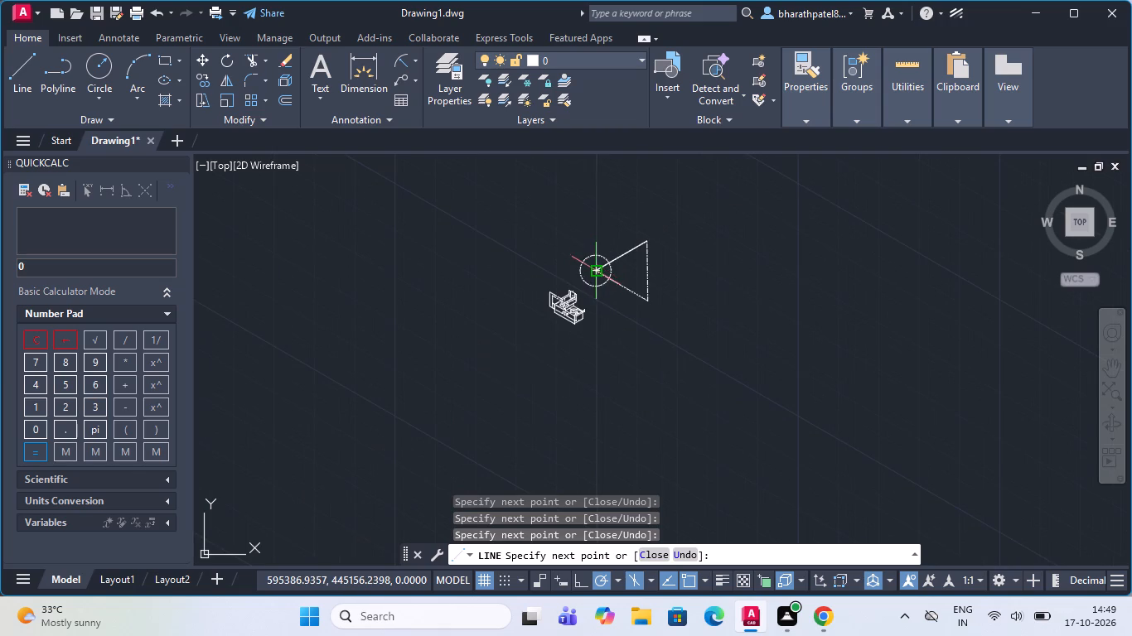
scroll(595, 272, "down", 2)
scroll(602, 272, "up", 6)
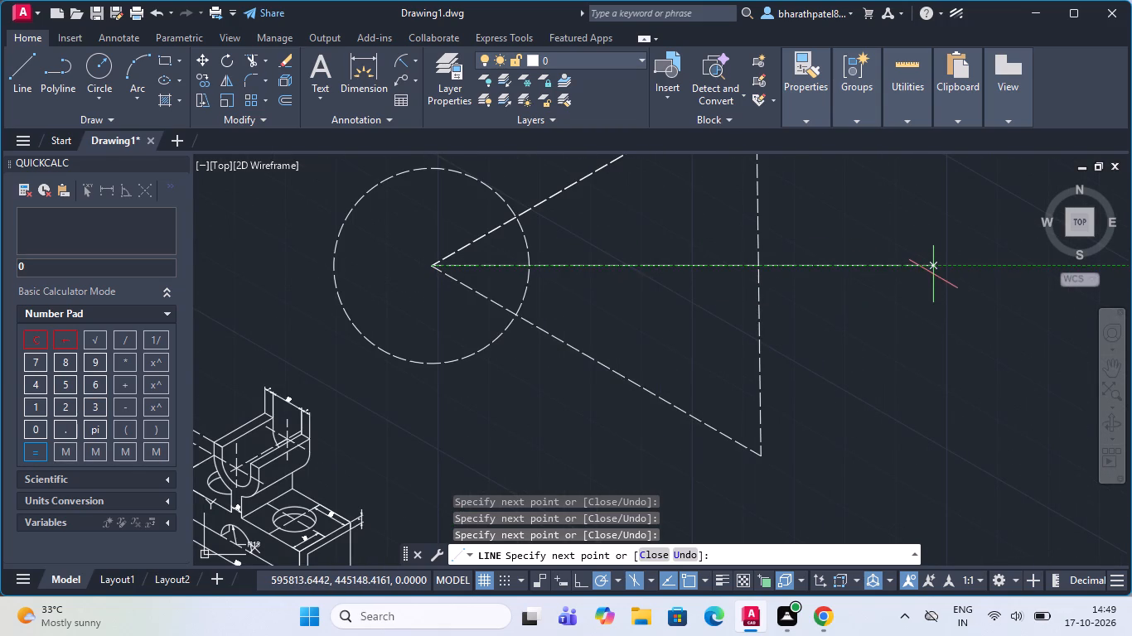
left_click(839, 268)
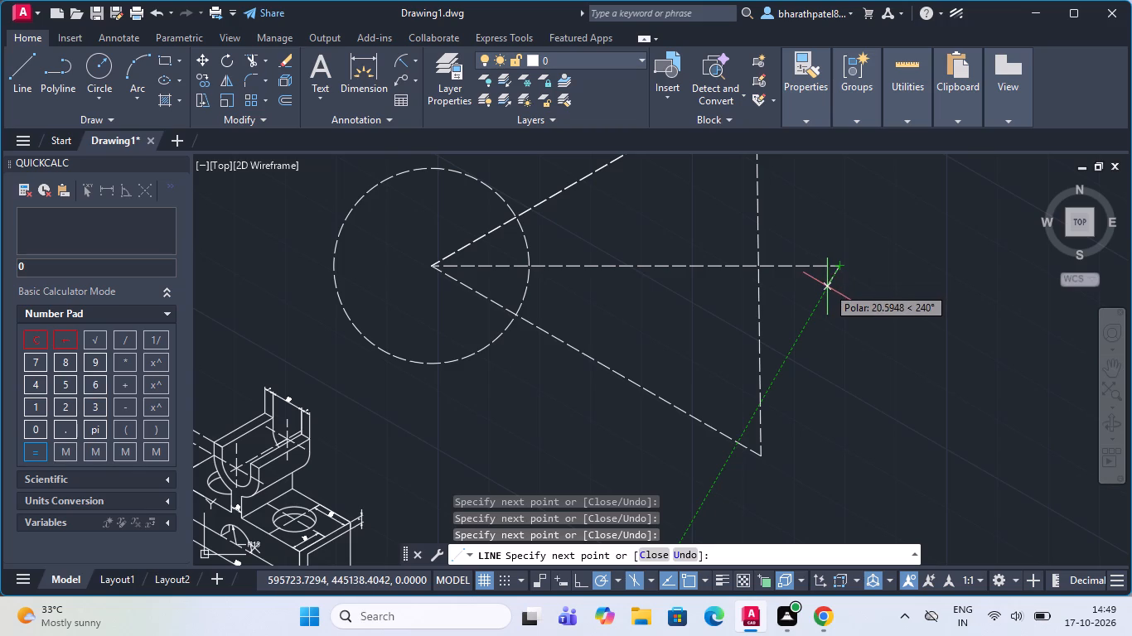
key("Escape")
Erase all the lines radiating from the circle's centre: the horizontal, the 330° line and the overlapping lines at 30°.
scroll(478, 412, "down", 2)
scroll(528, 302, "up", 2)
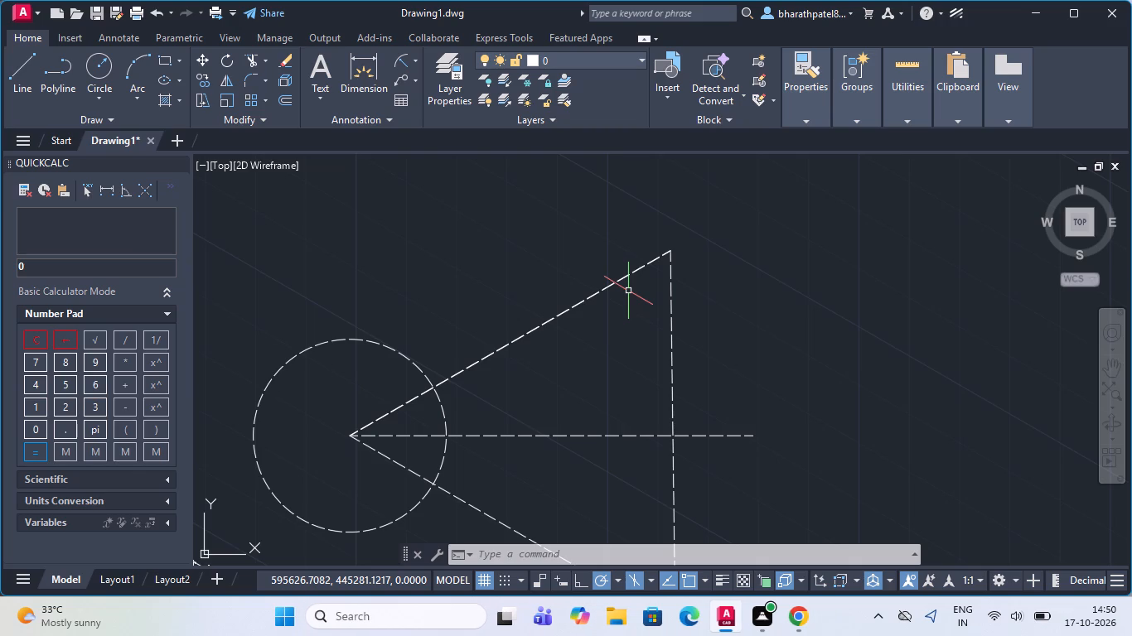
left_click(565, 311)
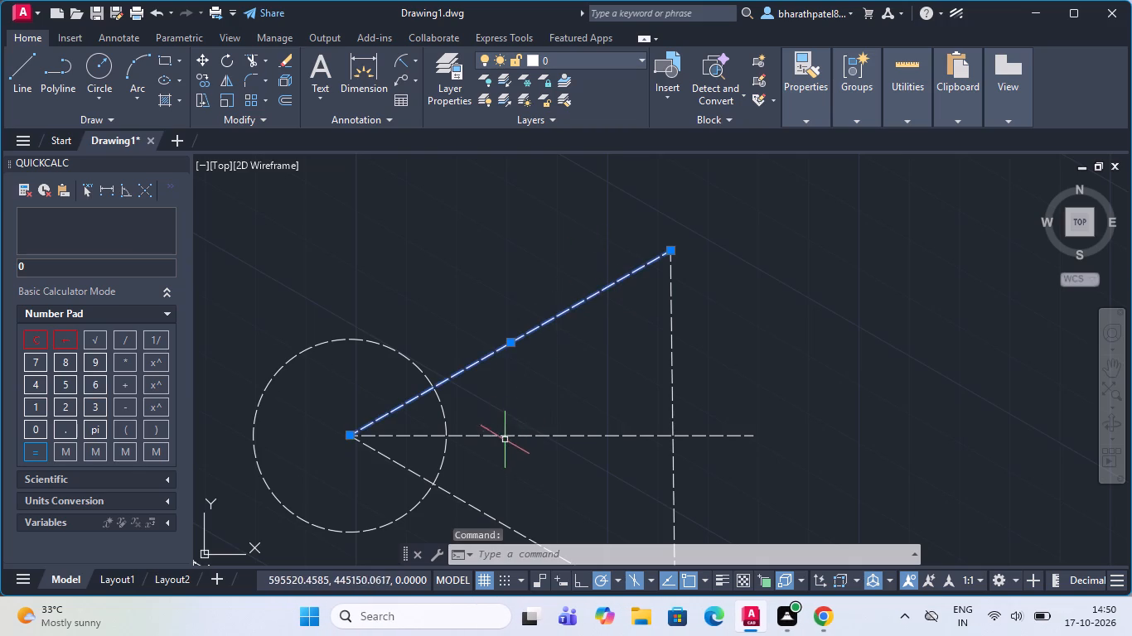
left_click(504, 434)
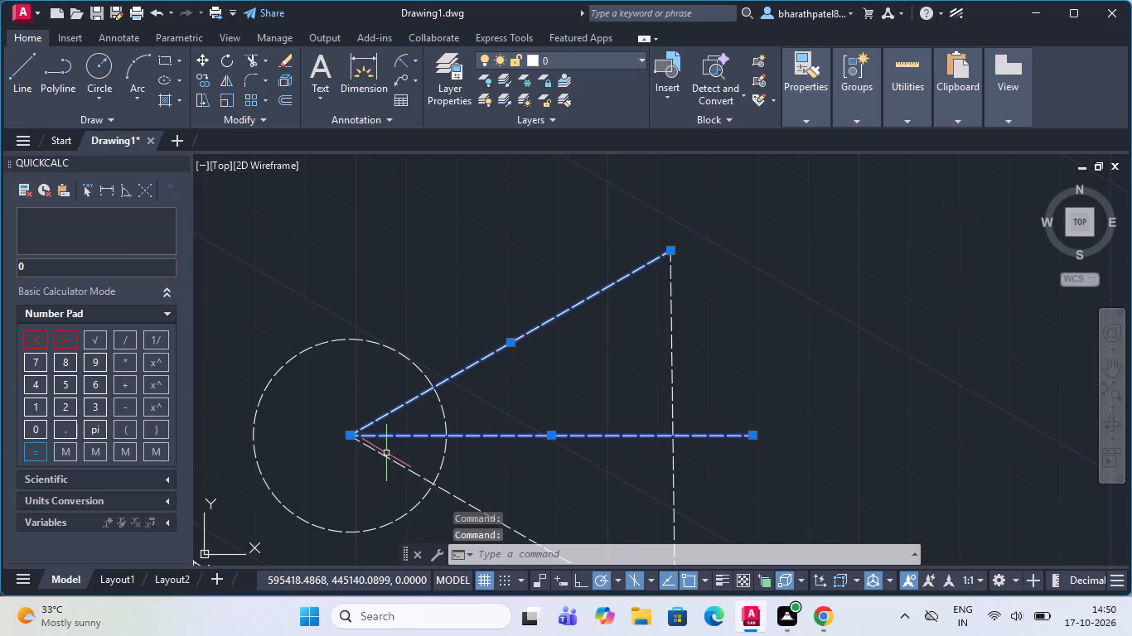
left_click(386, 453)
left_click(378, 460)
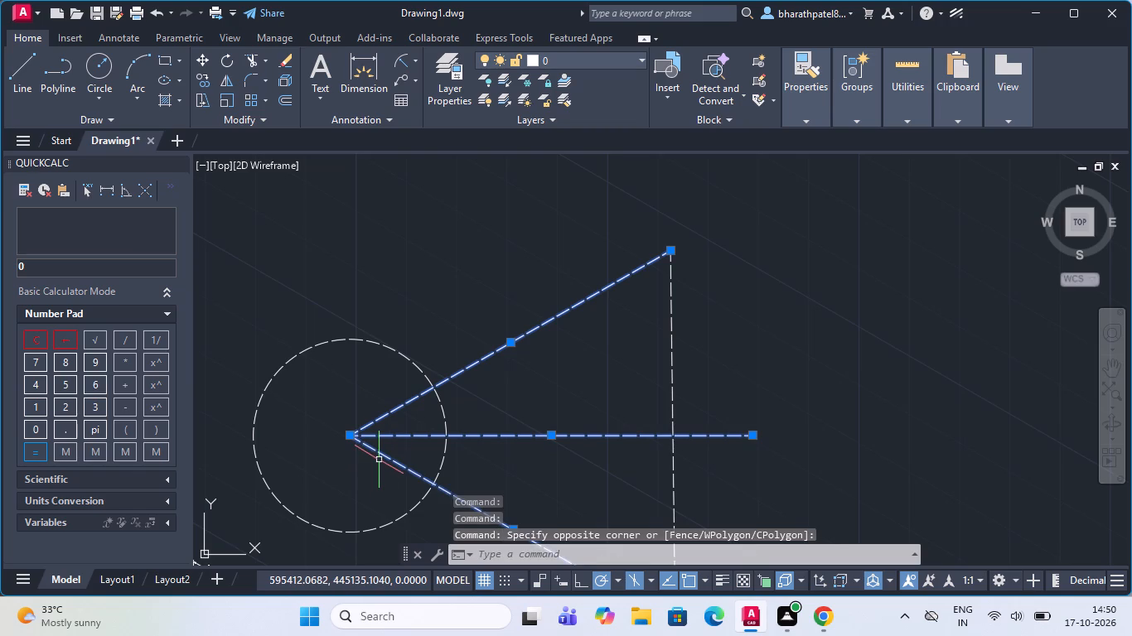
key("Delete")
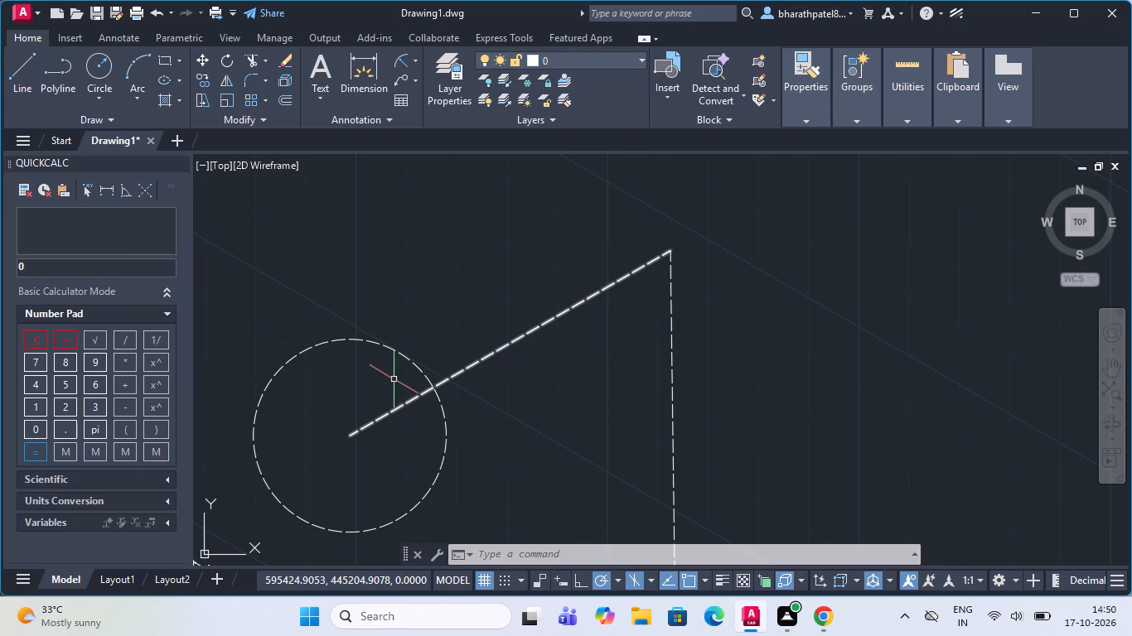
left_click(394, 414)
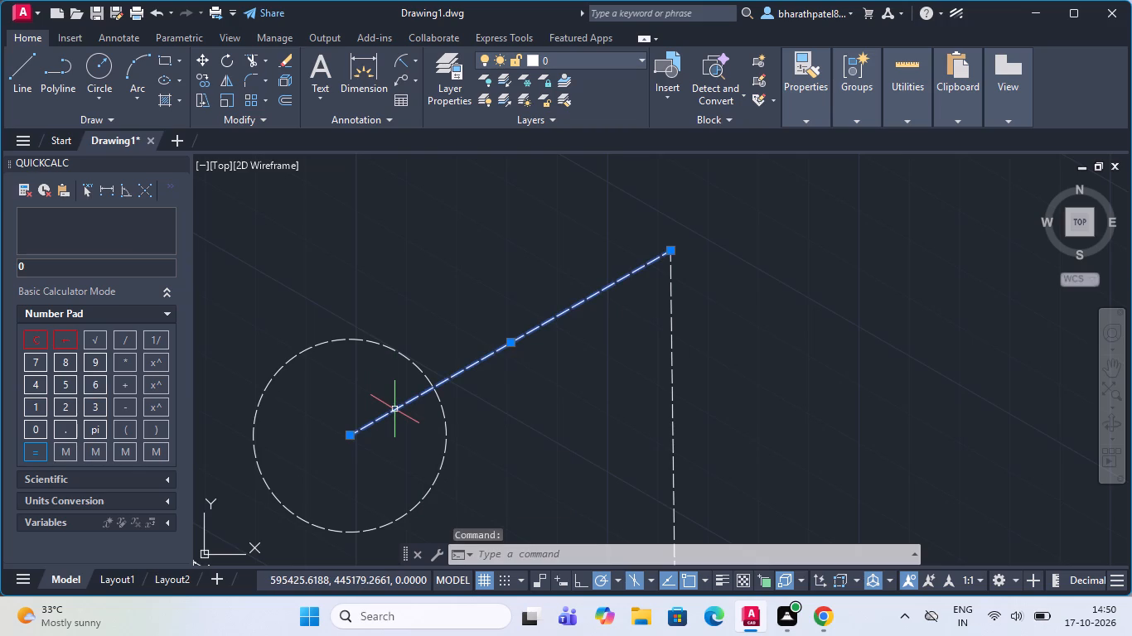
key("Delete")
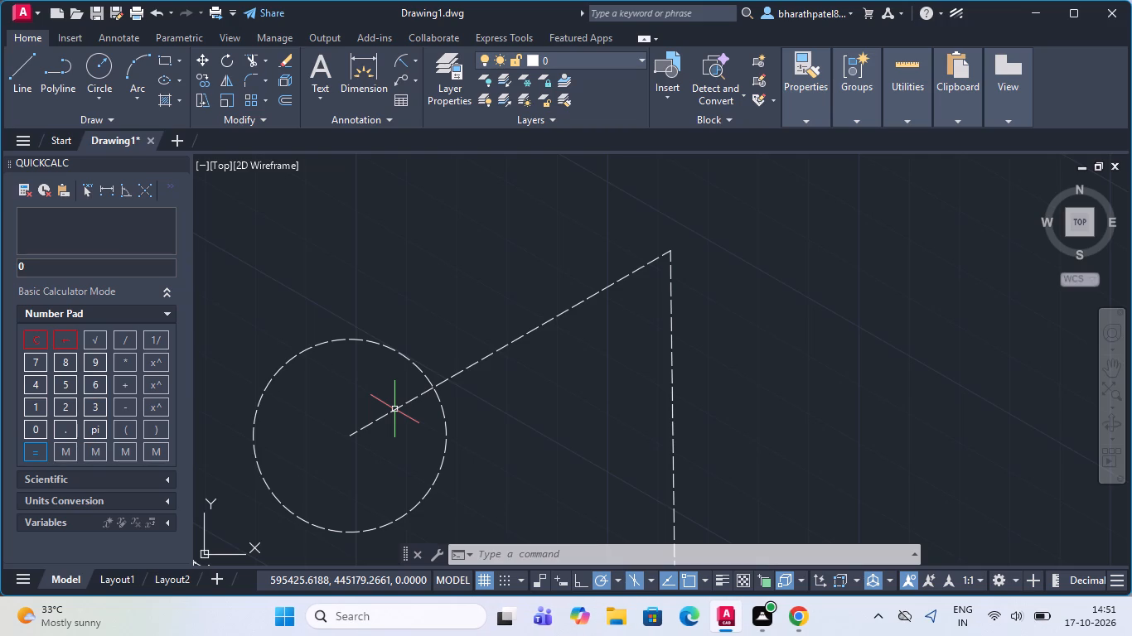
left_click(382, 417)
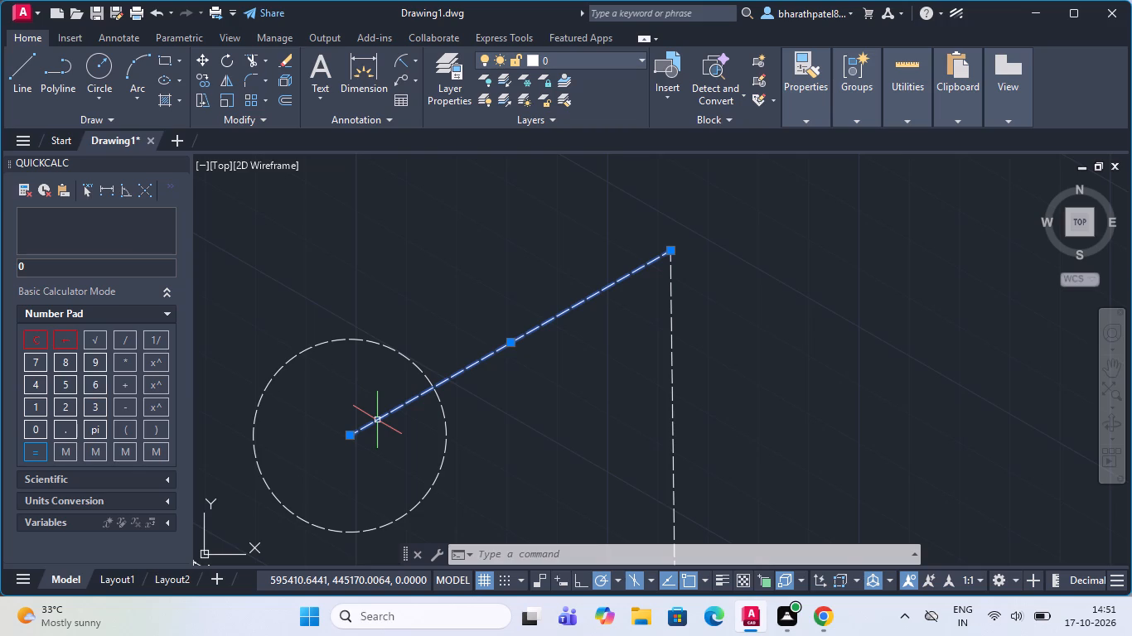
key("Delete")
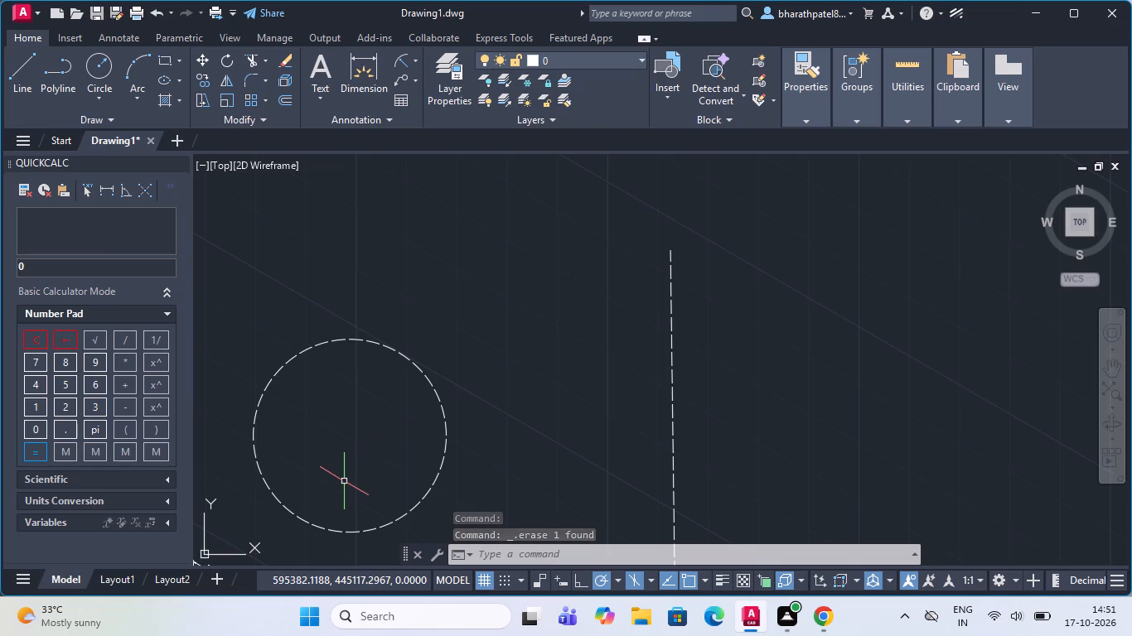
Erase the near-vertical line beside the circle, keeping the circle.
scroll(343, 482, "down", 1)
scroll(373, 393, "down", 2)
scroll(416, 456, "up", 2)
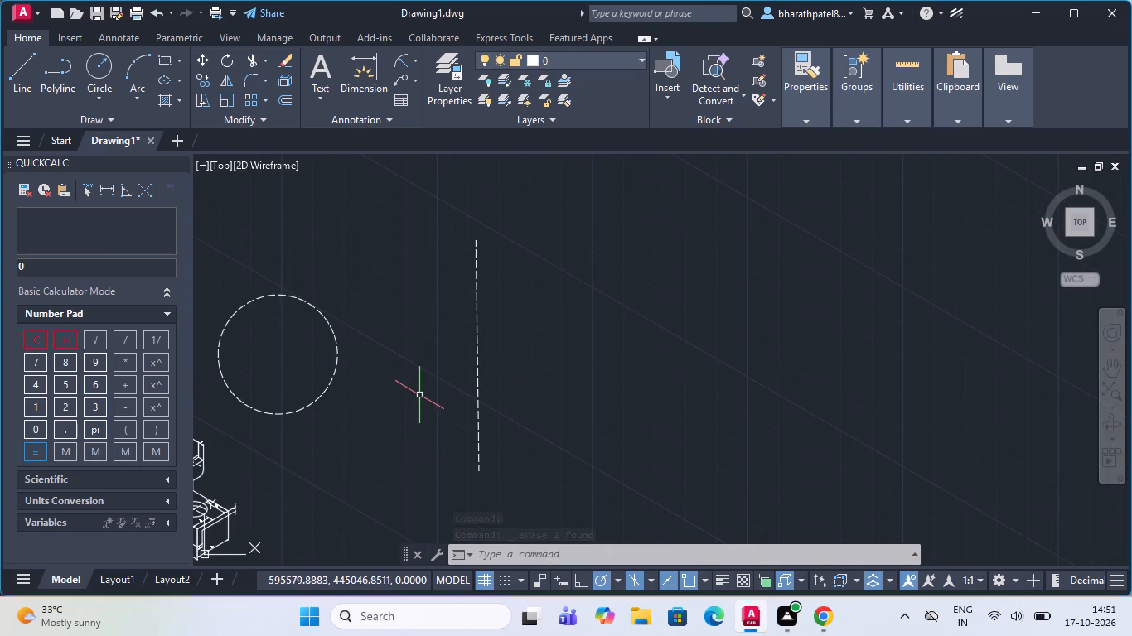
left_click(477, 342)
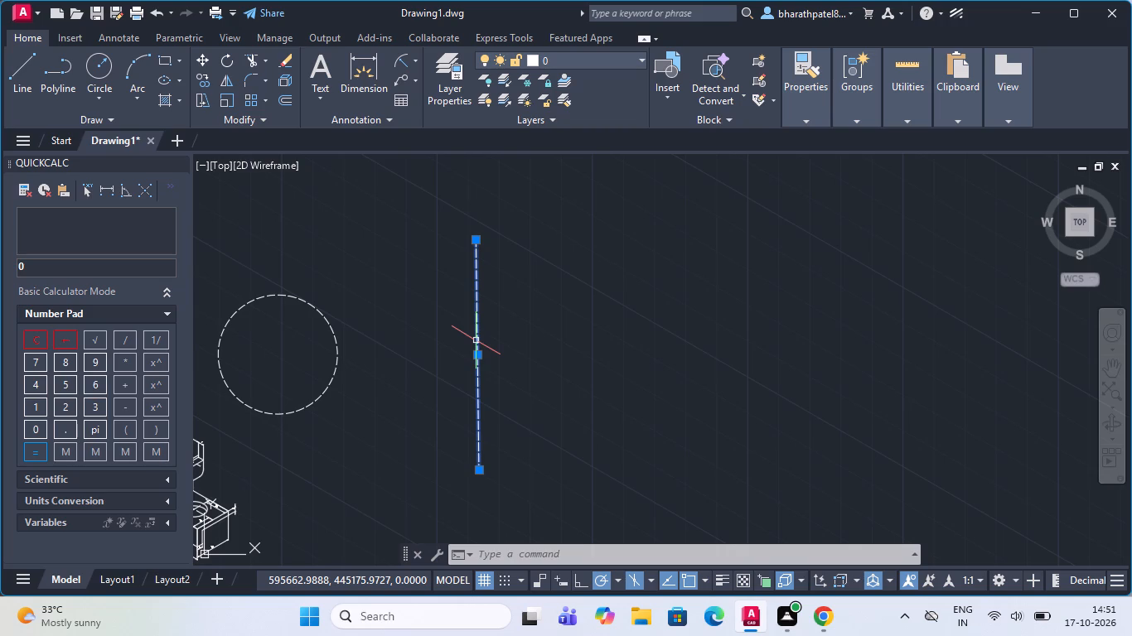
key("Delete")
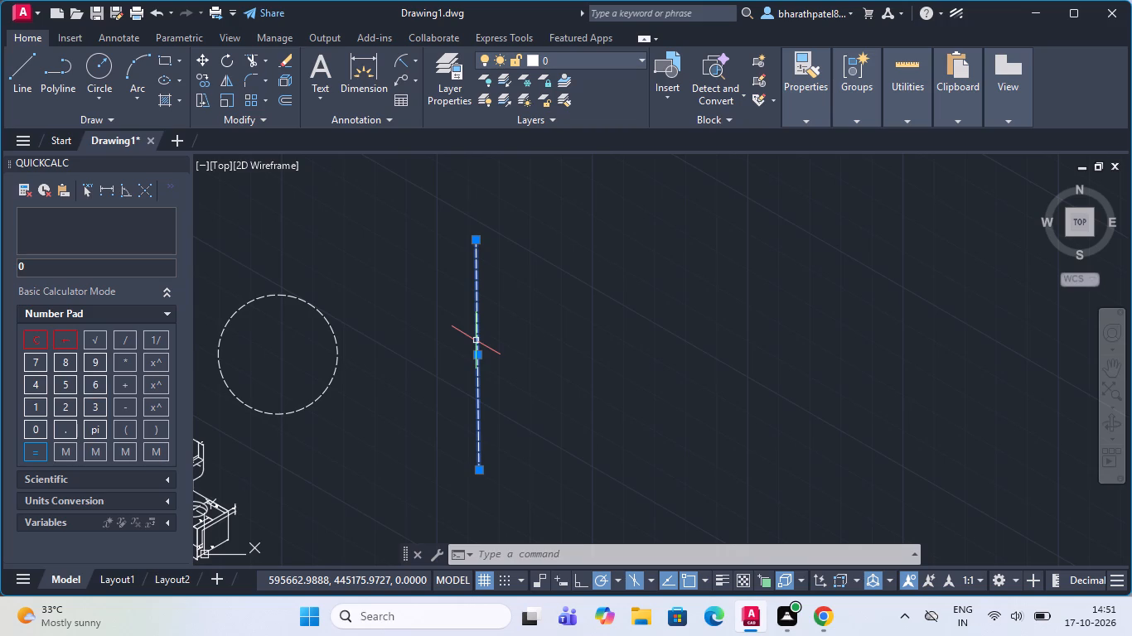
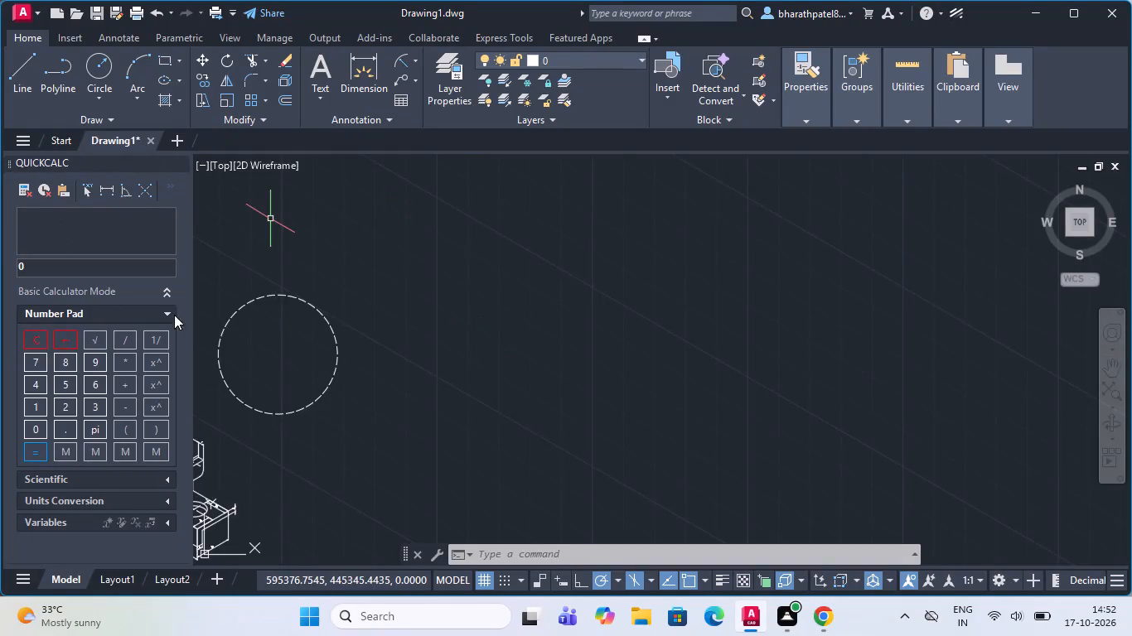
Erase the dashed practice circle above the isometric block.
scroll(244, 325, "down", 2)
scroll(244, 325, "up", 3)
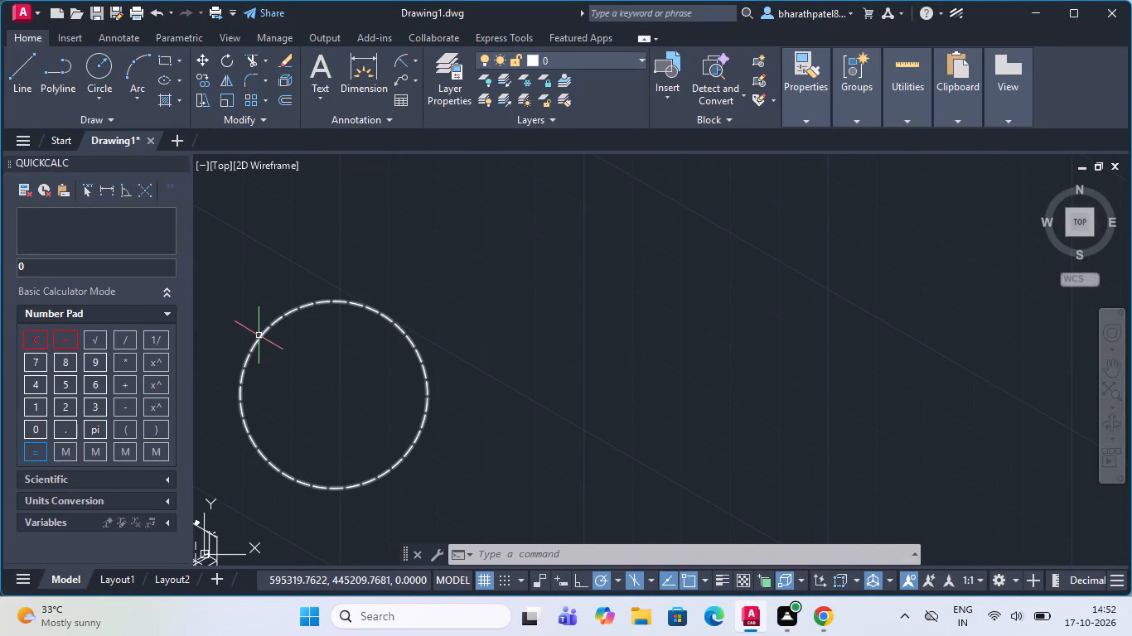
left_click(259, 337)
key("Delete")
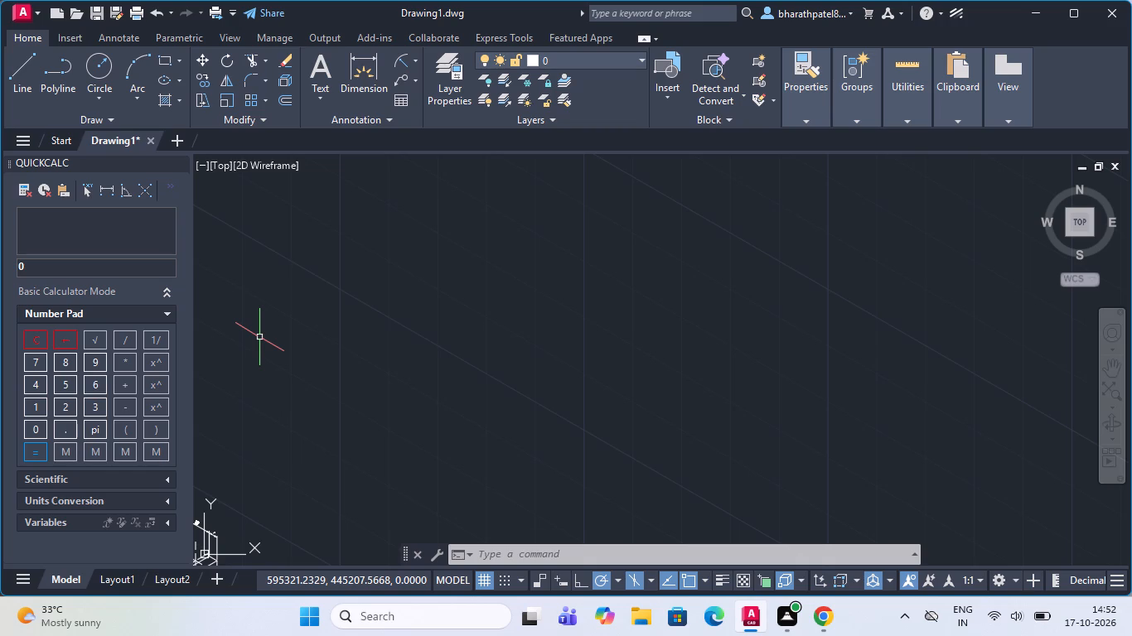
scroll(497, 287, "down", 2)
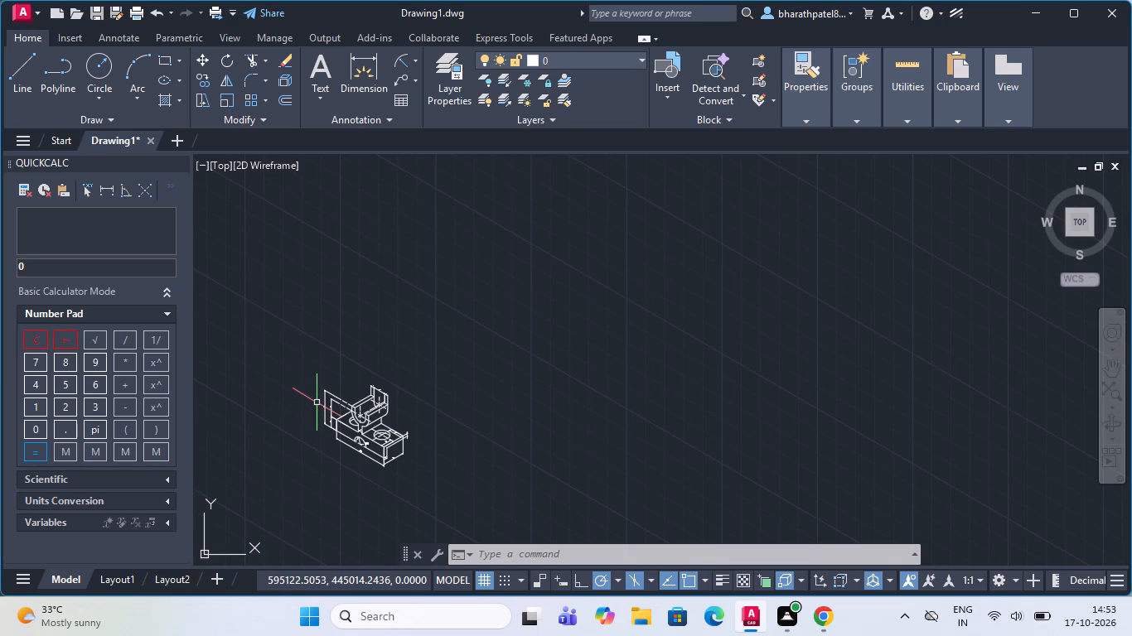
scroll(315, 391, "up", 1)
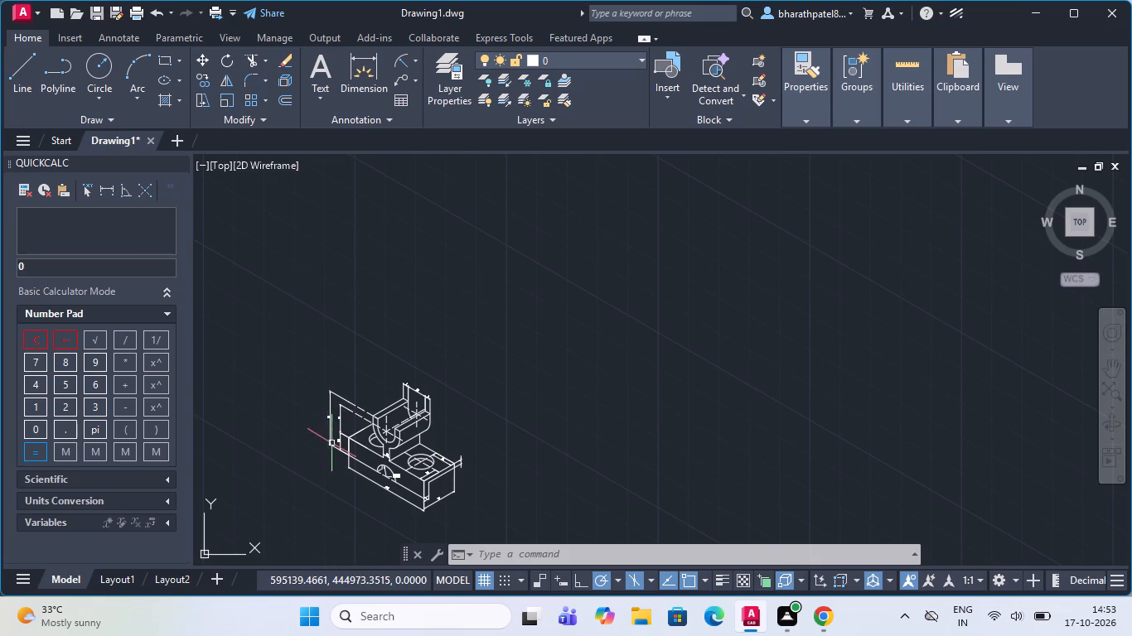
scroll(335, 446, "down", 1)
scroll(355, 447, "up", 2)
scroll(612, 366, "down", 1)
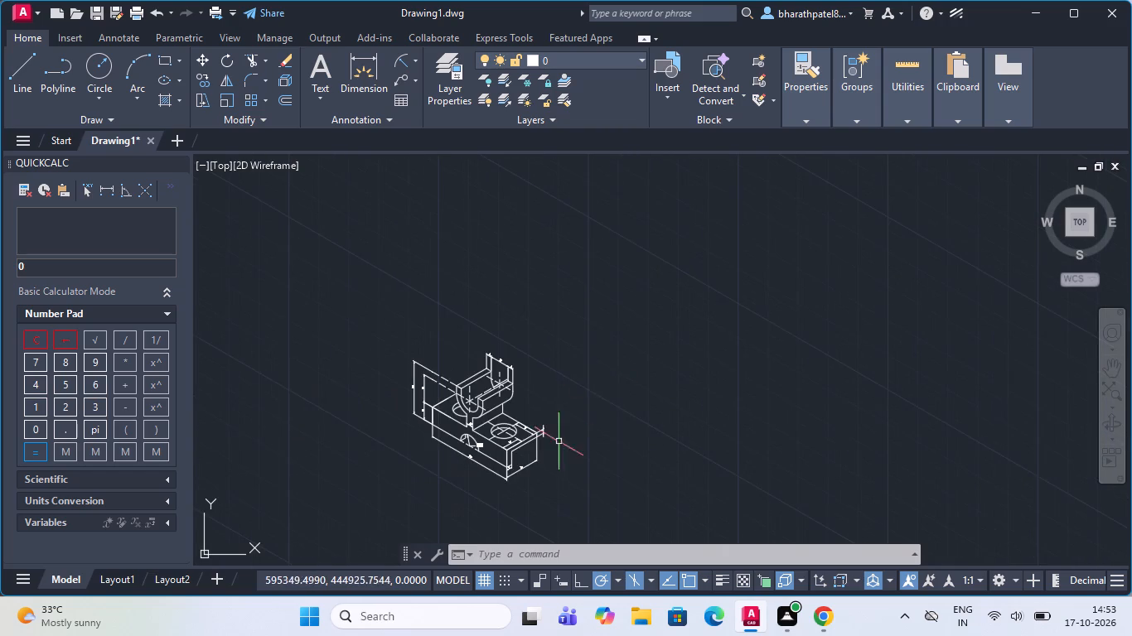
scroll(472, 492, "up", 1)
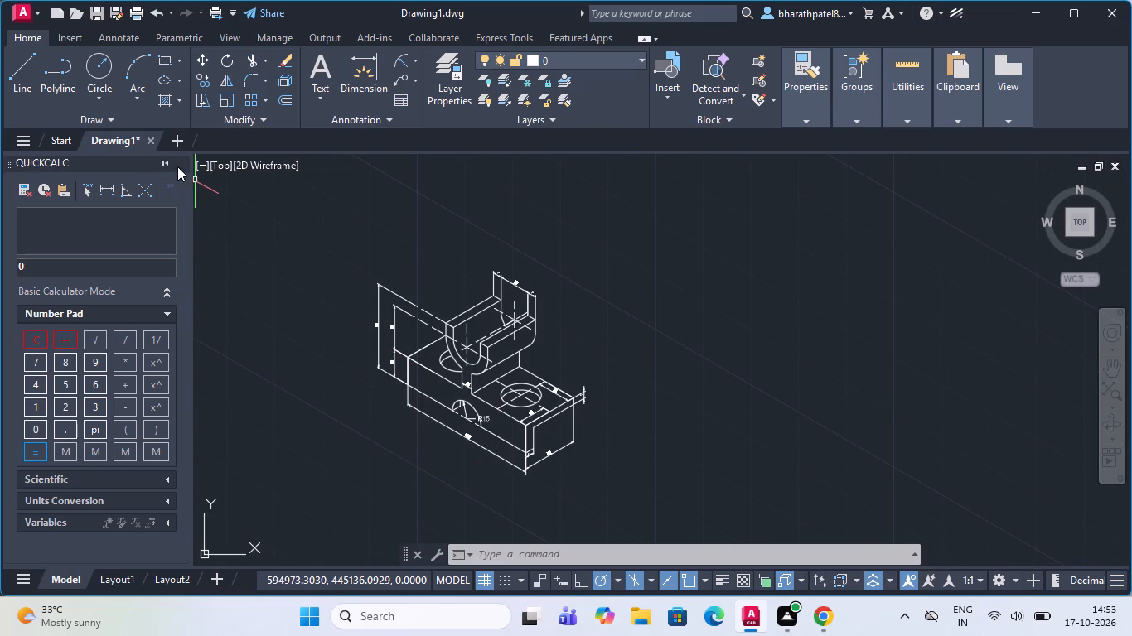
Close the QuickCalc calculator to free the drawing area.
left_click(178, 162)
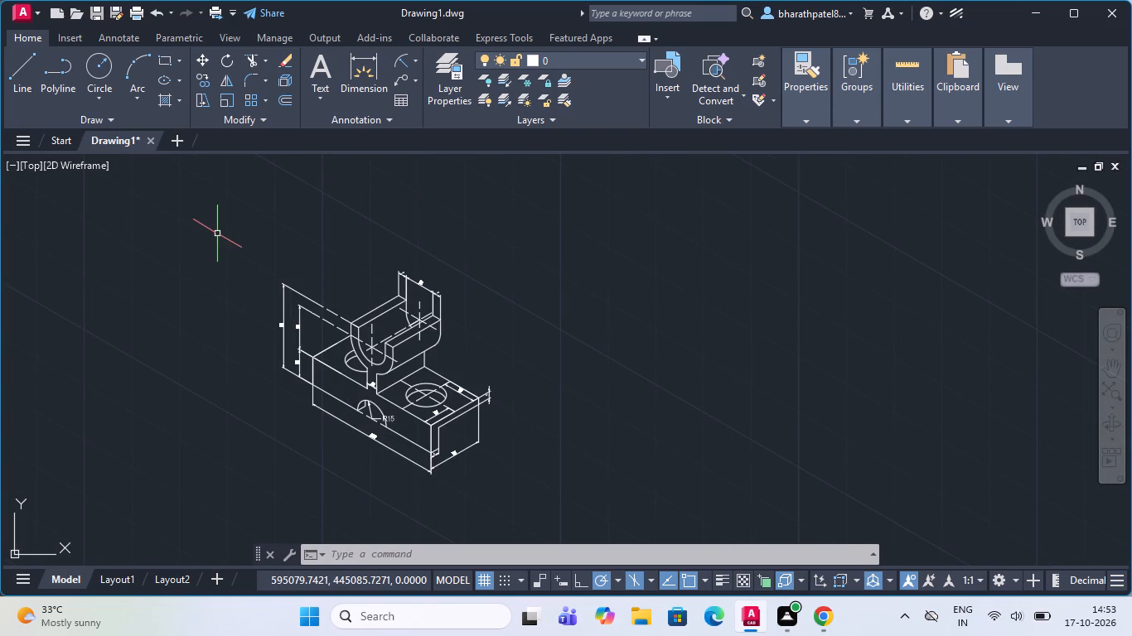
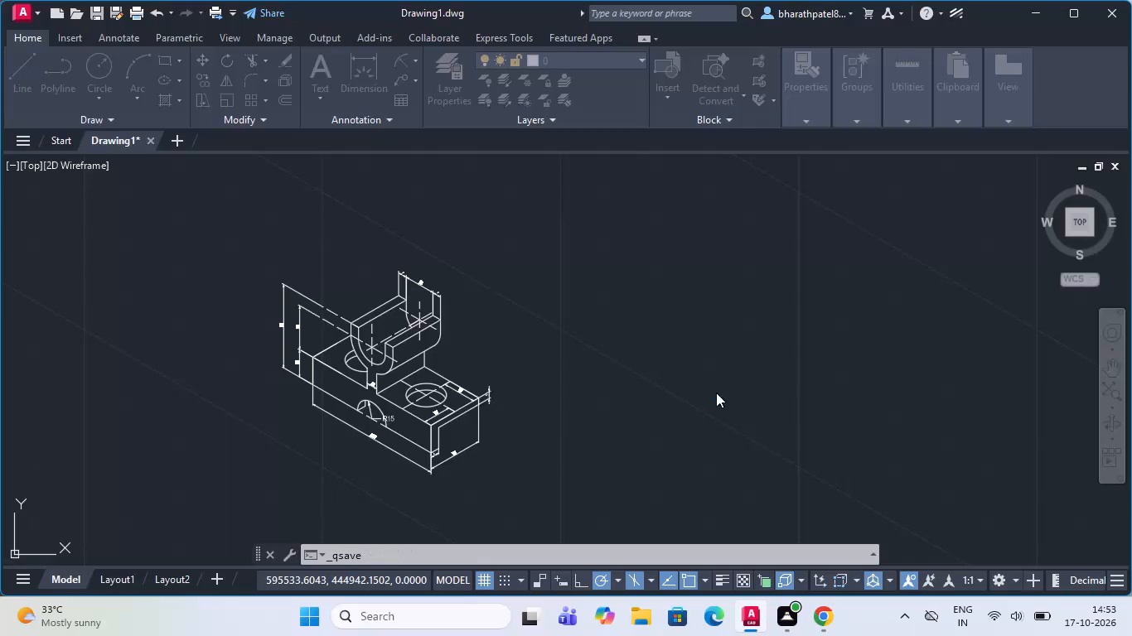
Save the drawing in the Documents folder under the name "Solved - 3 Views" as an AutoCAD 2018 drawing.
left_click_drag(556, 458, 486, 458)
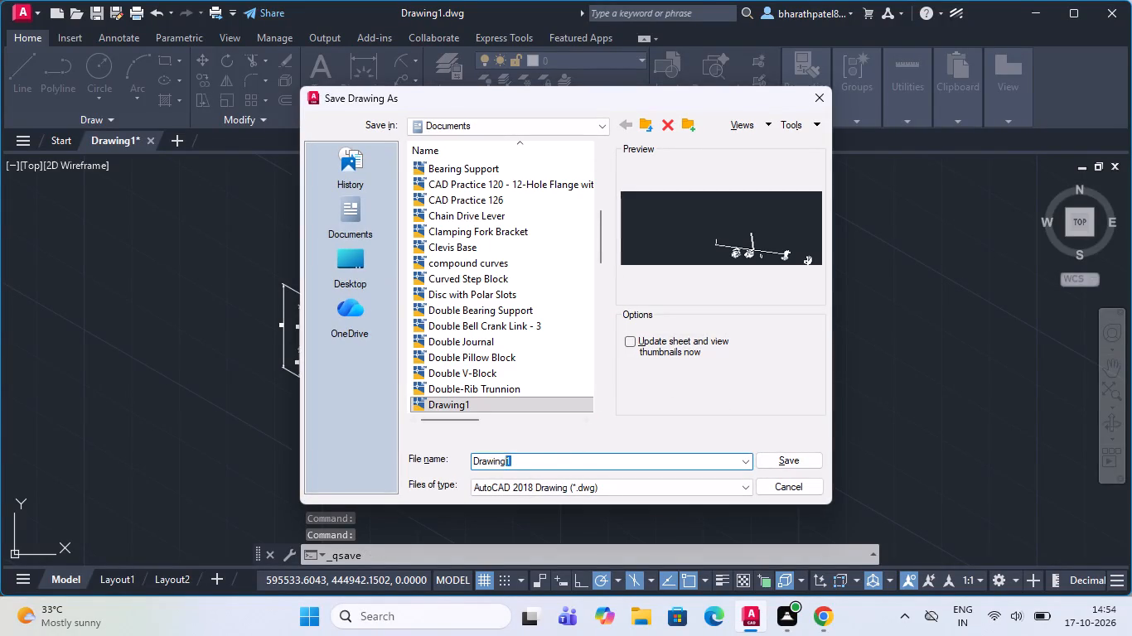
left_click_drag(486, 458, 403, 465)
key("ctrl+v")
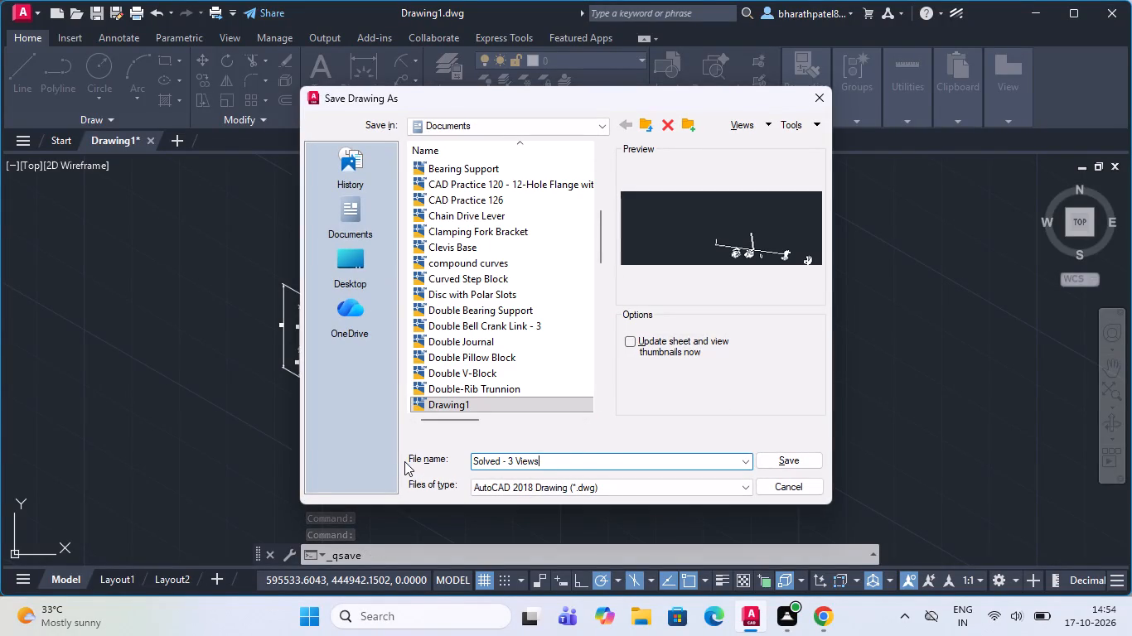
left_click(776, 462)
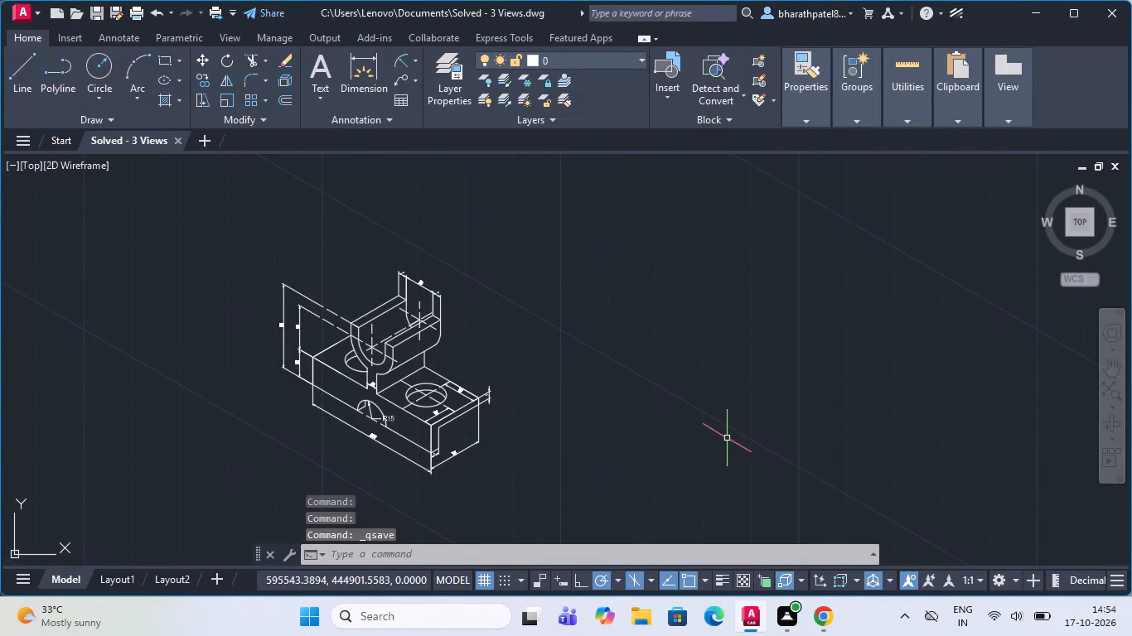
Set up a plot with DWG To PDF.pc3, landscape orientation, ISO full bleed A4 (297.00 x 210.00 MM) paper, and the plot centred.
key("ctrl+p")
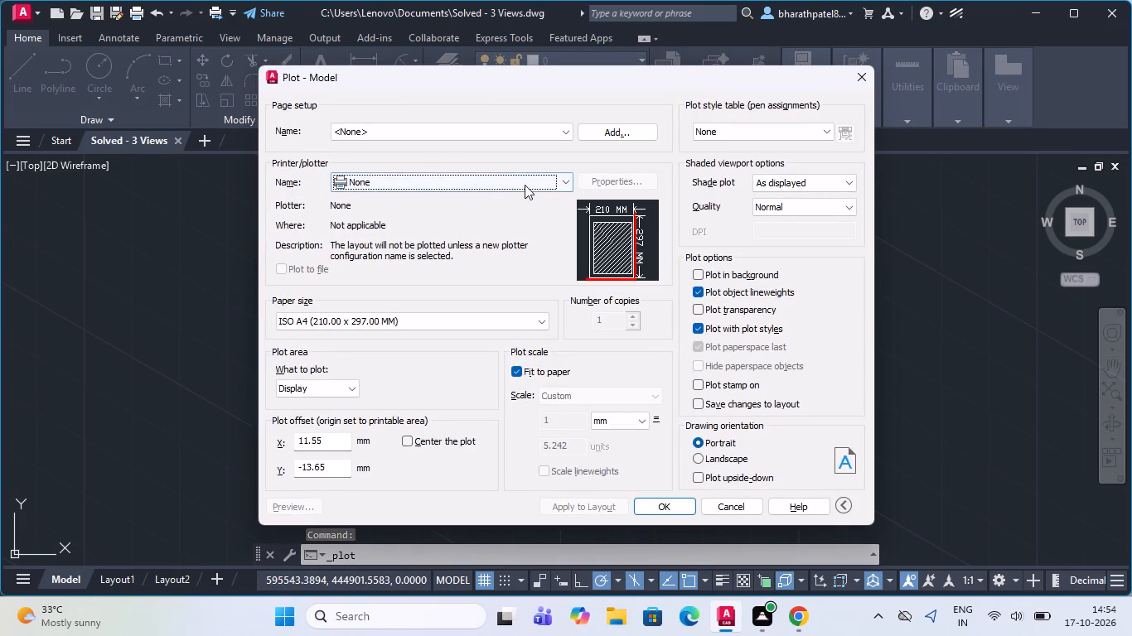
left_click(570, 179)
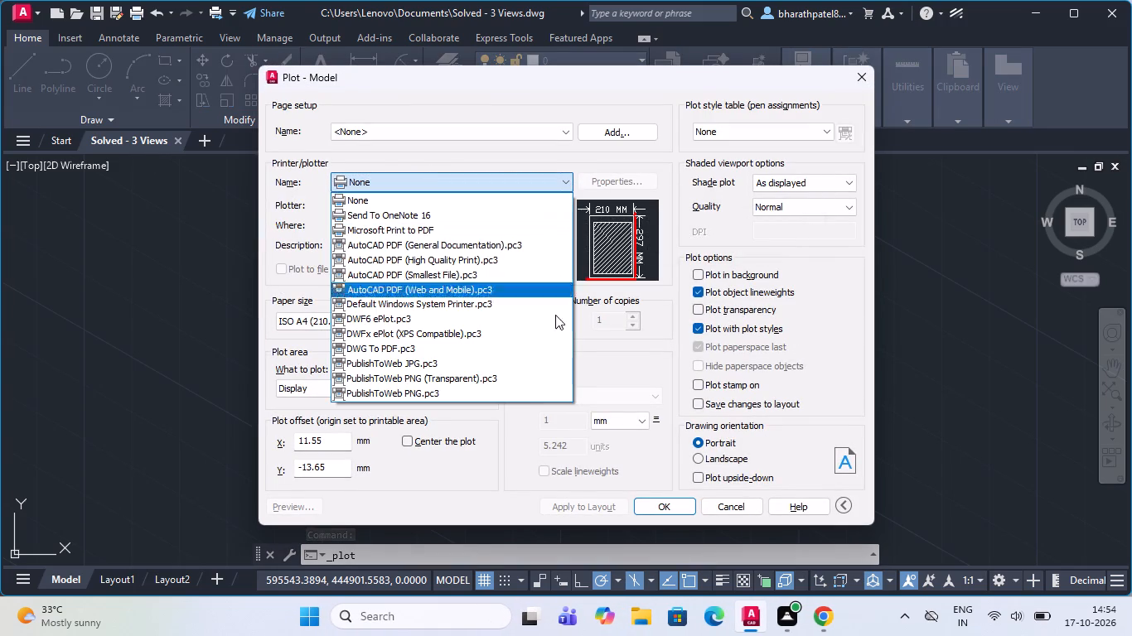
left_click(514, 348)
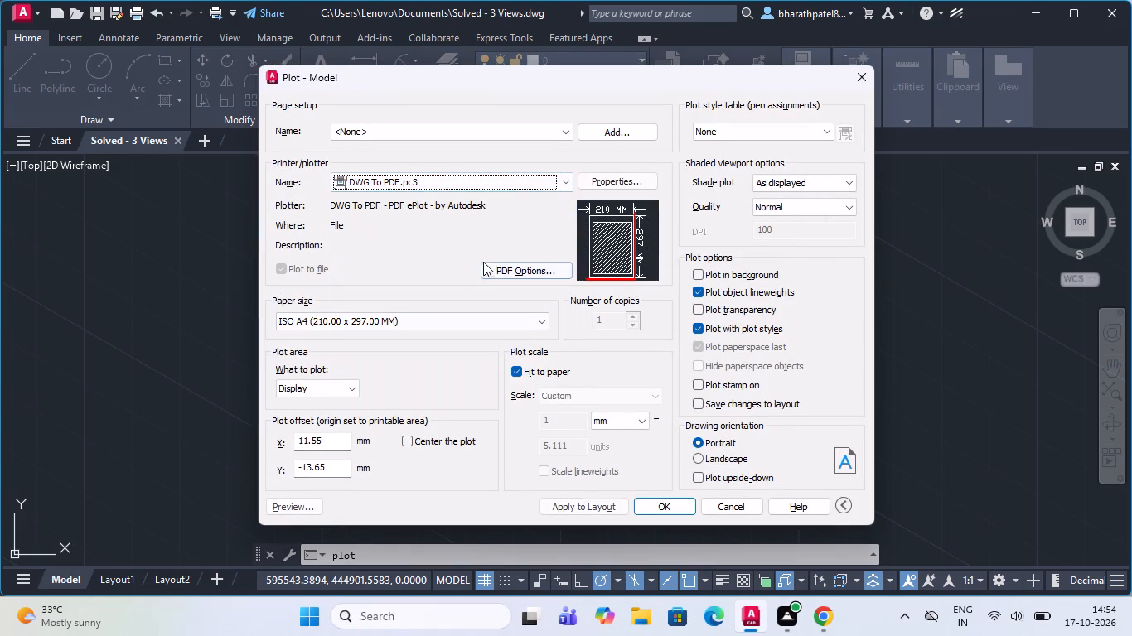
scroll(479, 254, "down", 1)
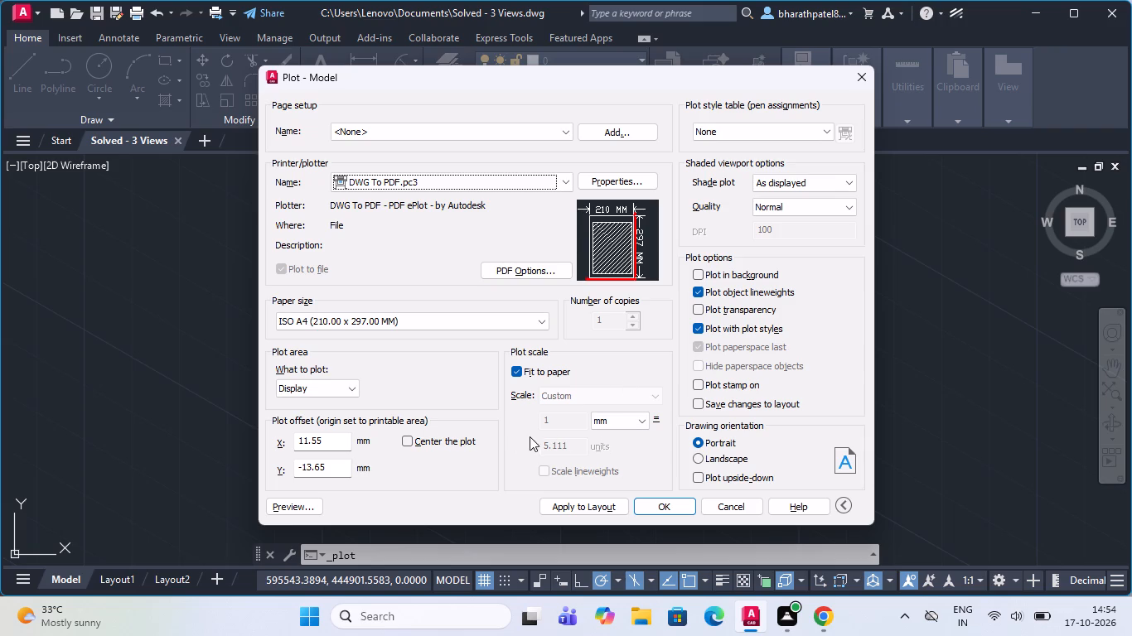
left_click(696, 464)
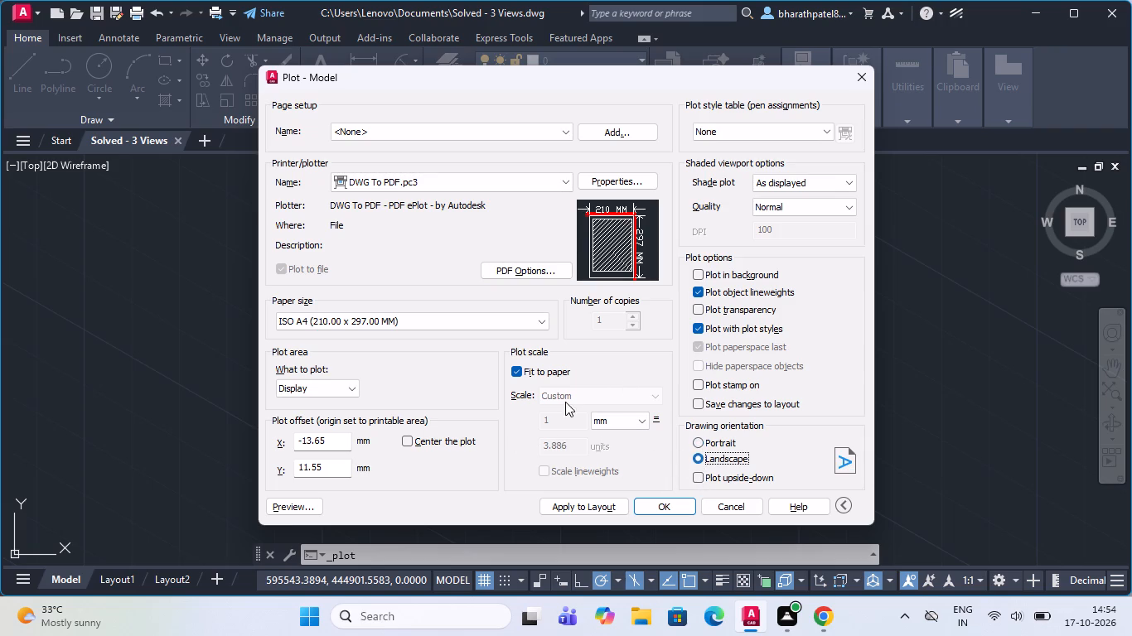
left_click(508, 323)
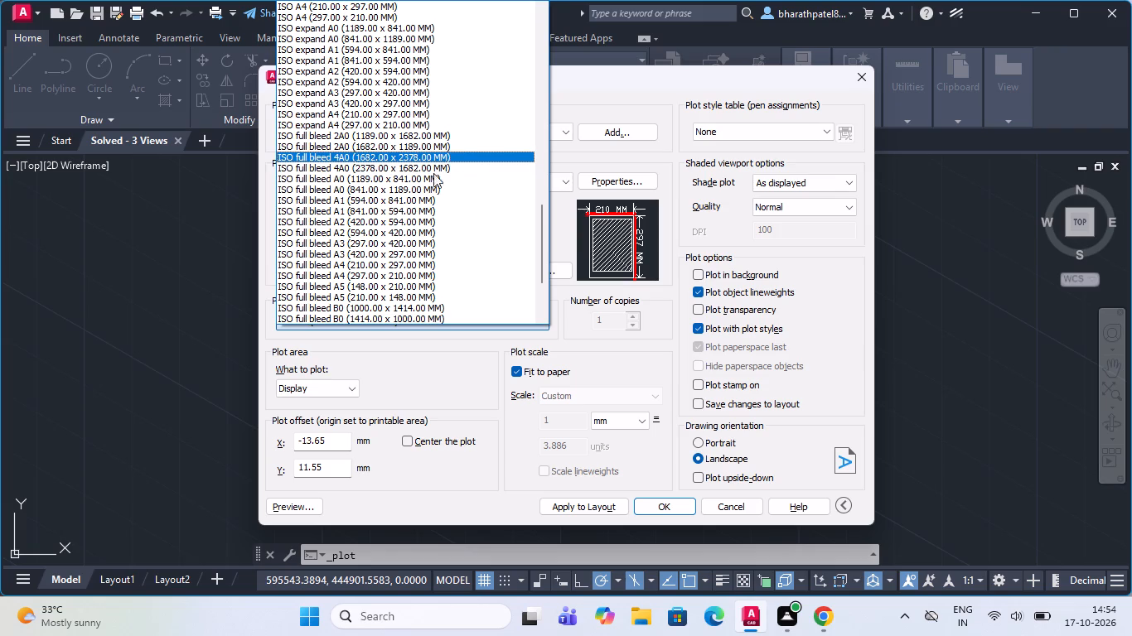
left_click(427, 274)
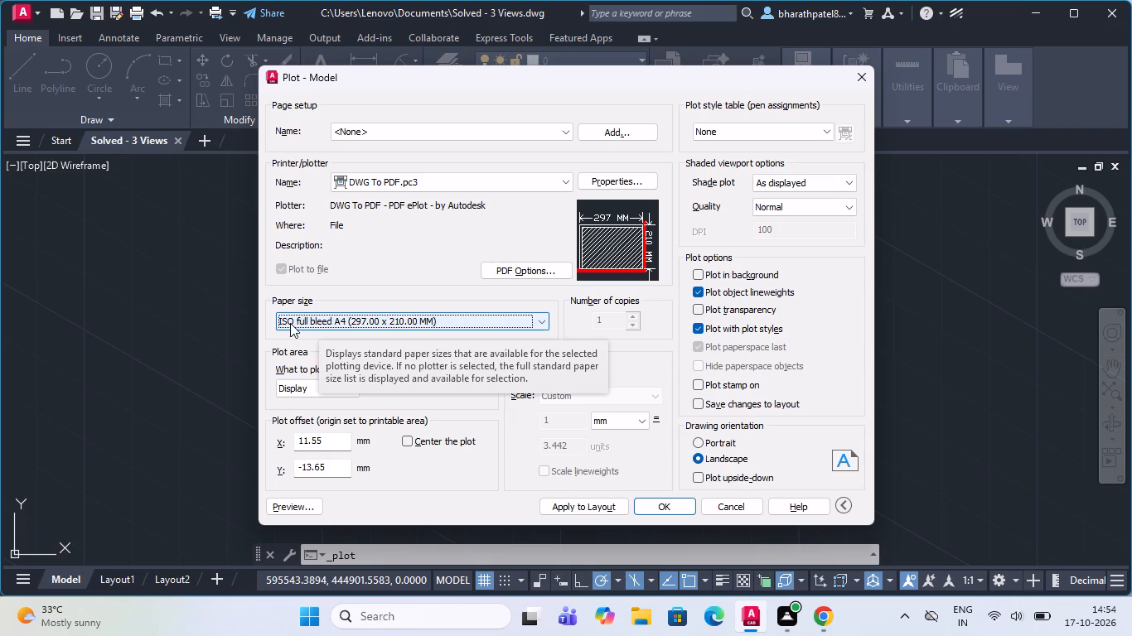
left_click(411, 443)
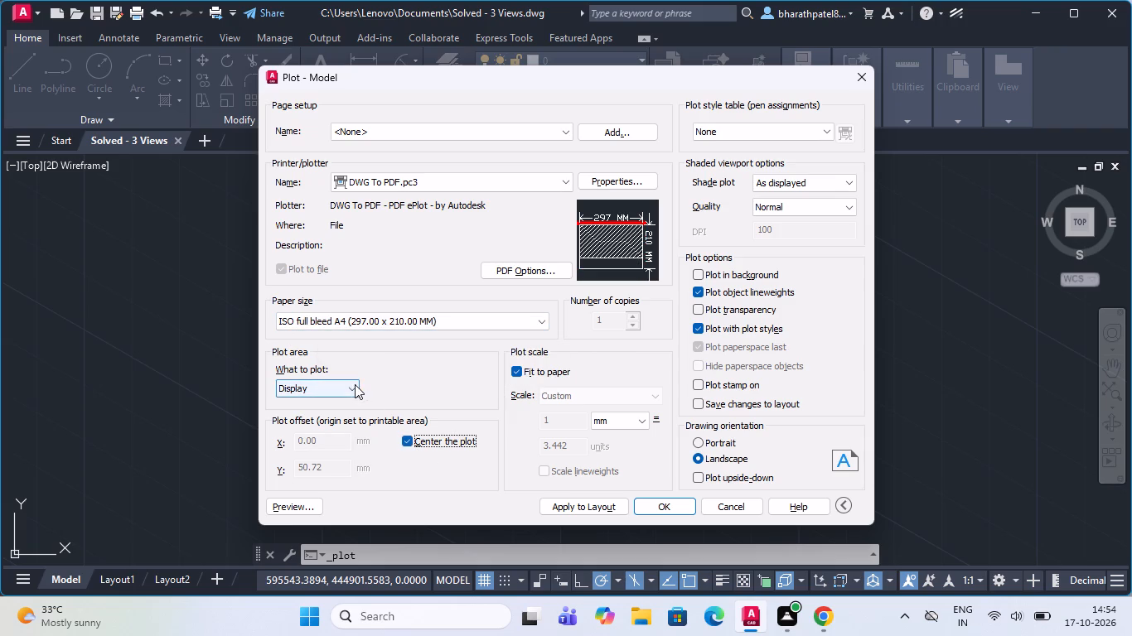
Set the plot area to a window enclosing the whole isometric block and its dimensions.
left_click(355, 384)
left_click(358, 434)
scroll(352, 421, "down", 1)
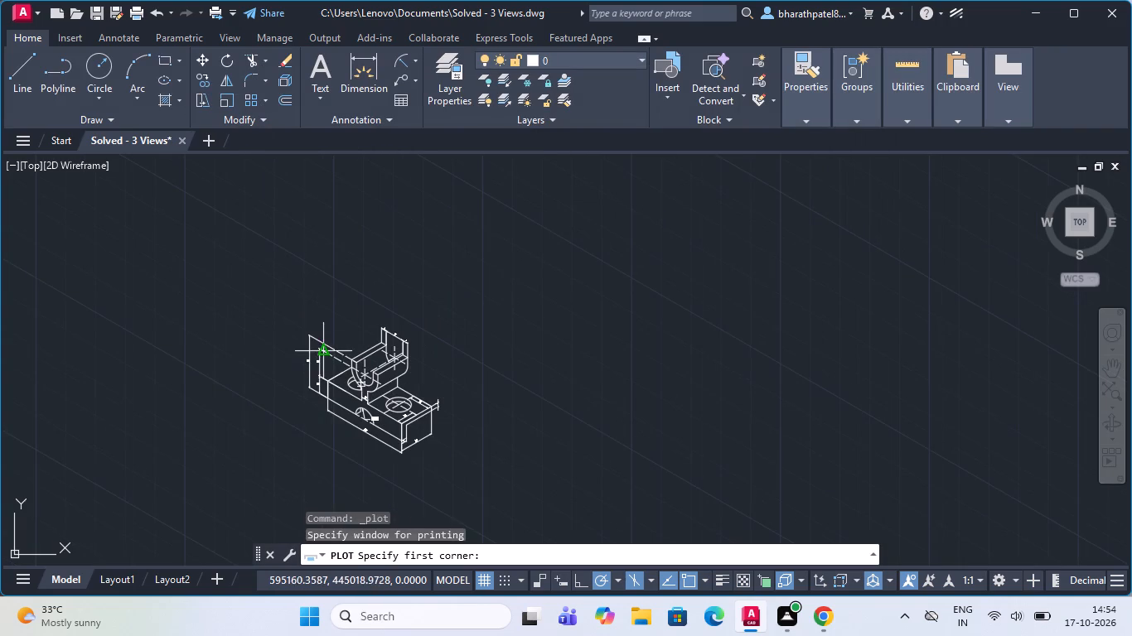
left_click(288, 300)
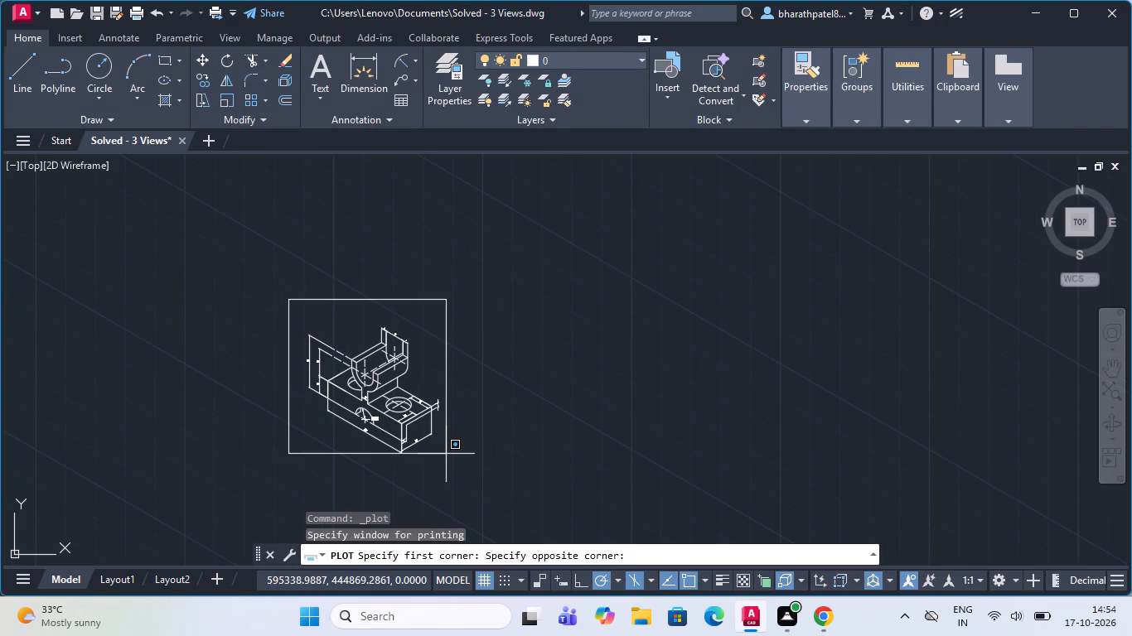
left_click(449, 458)
scroll(423, 359, "down", 3)
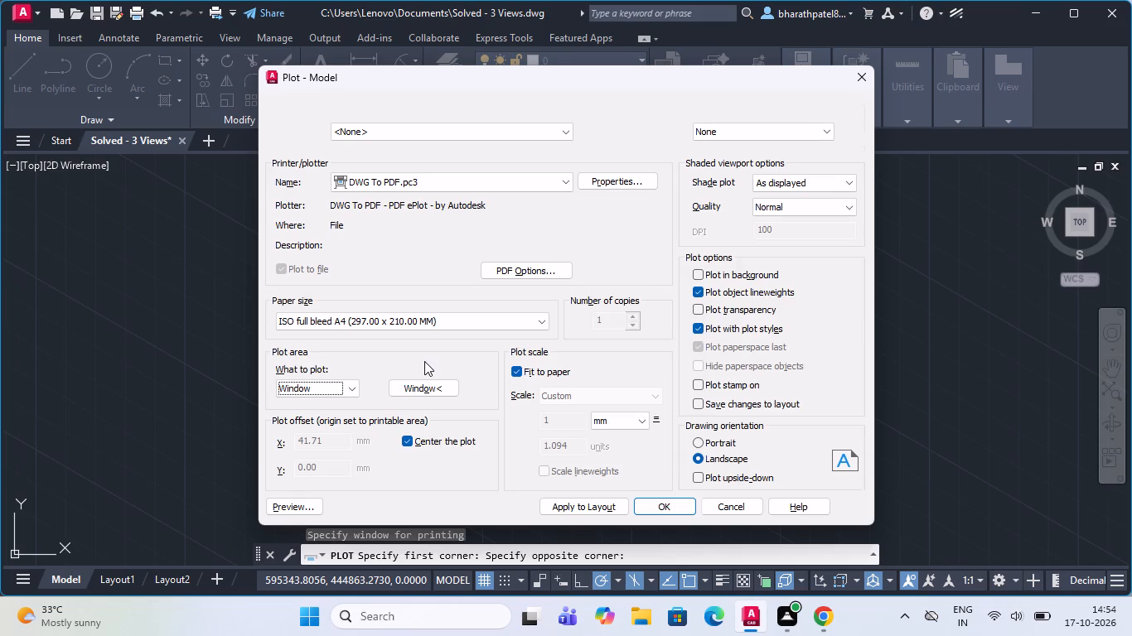
Plot the drawing to a PDF file named "Solved - 3 Views-Model.pdf" in the Documents folder.
left_click(653, 505)
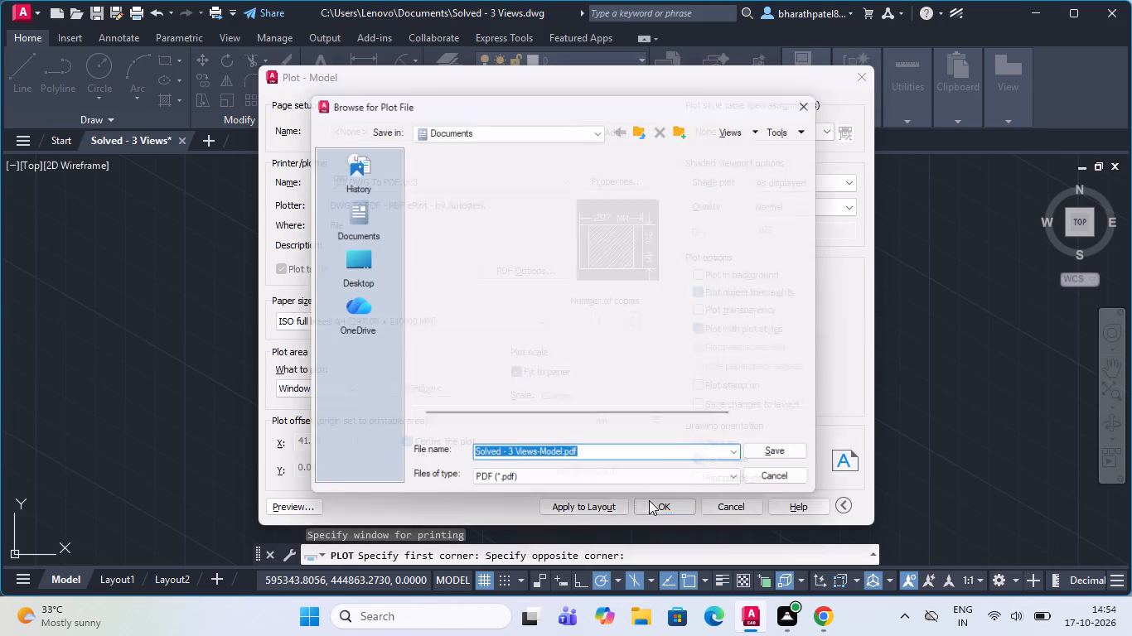
left_click(780, 462)
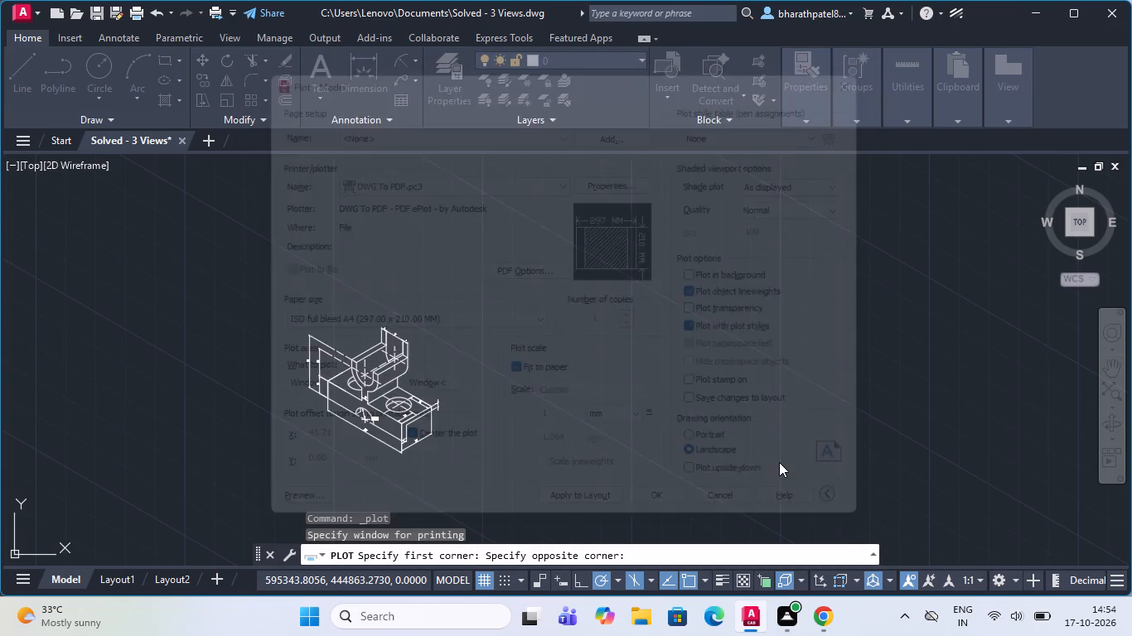